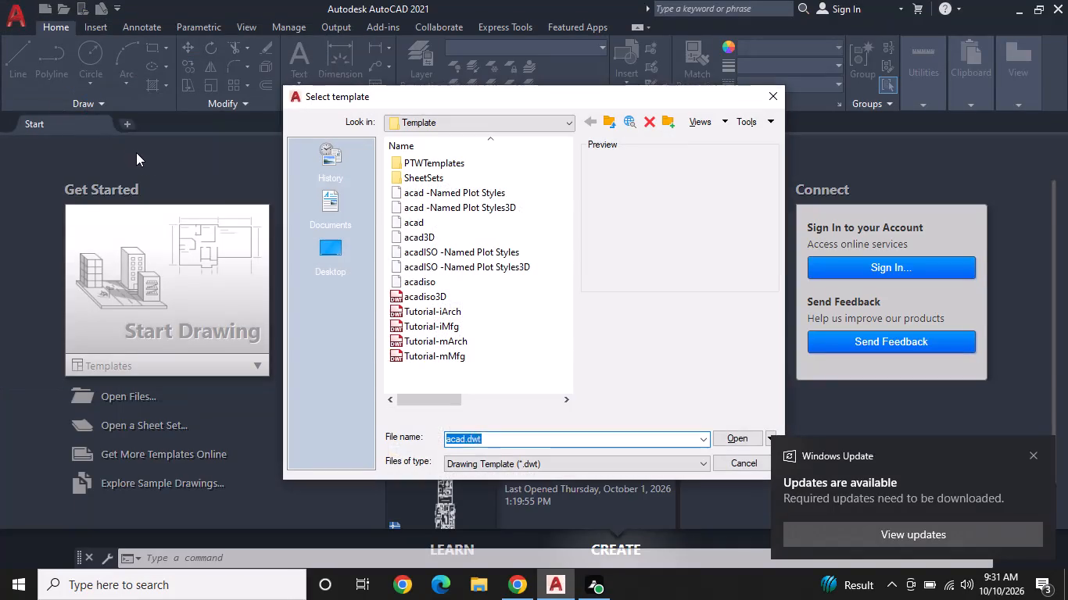
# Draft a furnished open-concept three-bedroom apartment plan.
# Create a new drawing from the acad template.
pyautogui.click(740, 441)
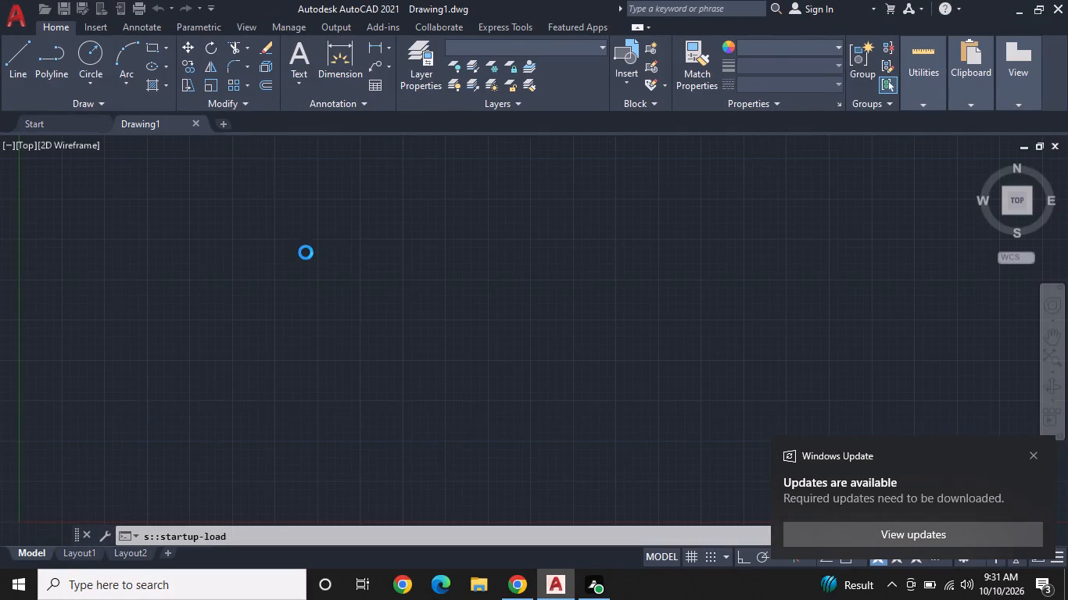
# Set the drawing's length units to Engineering with 0'-0" precision.
pyautogui.press('u')
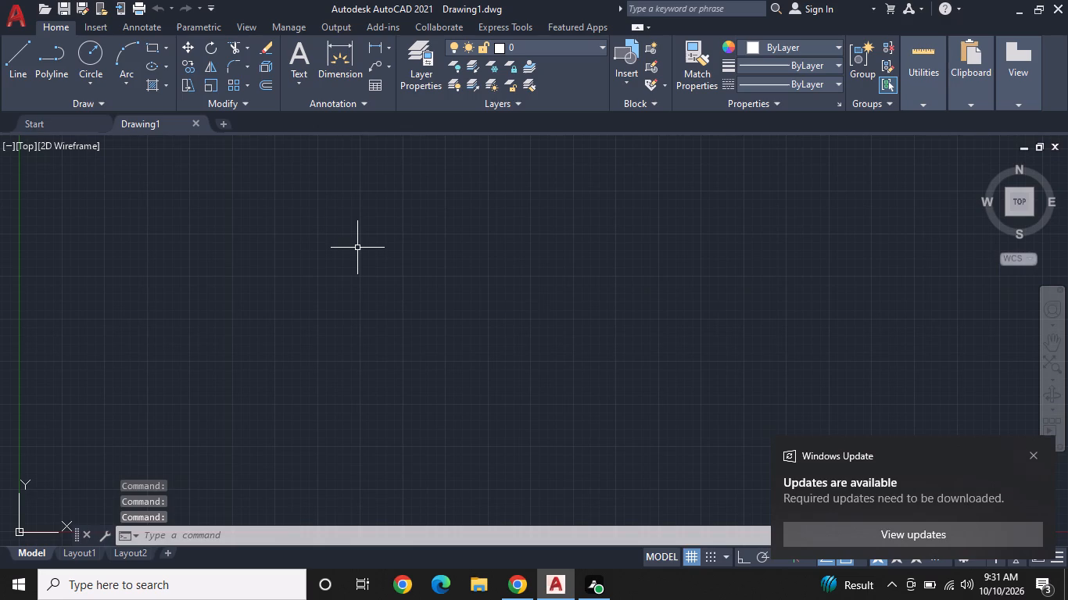
pyautogui.press('n')
pyautogui.press('space')
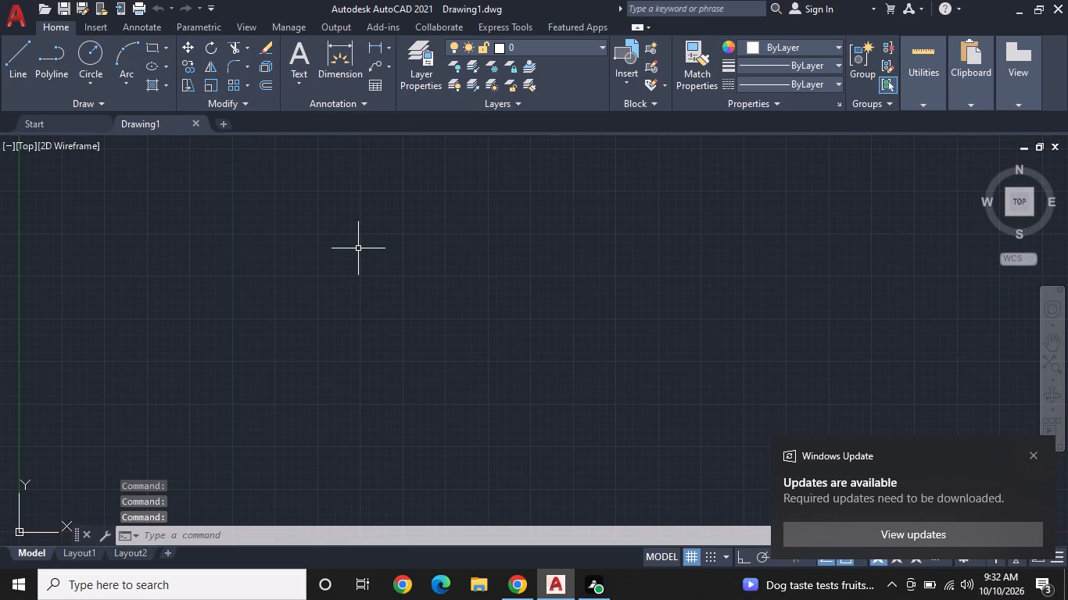
pyautogui.click(466, 188)
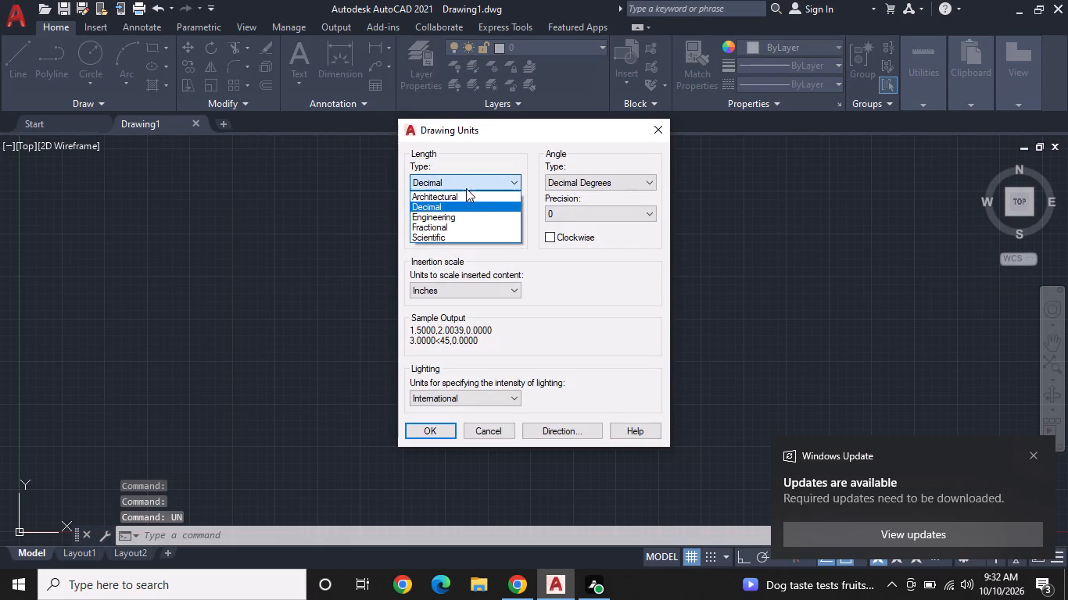
pyautogui.click(462, 216)
pyautogui.click(474, 216)
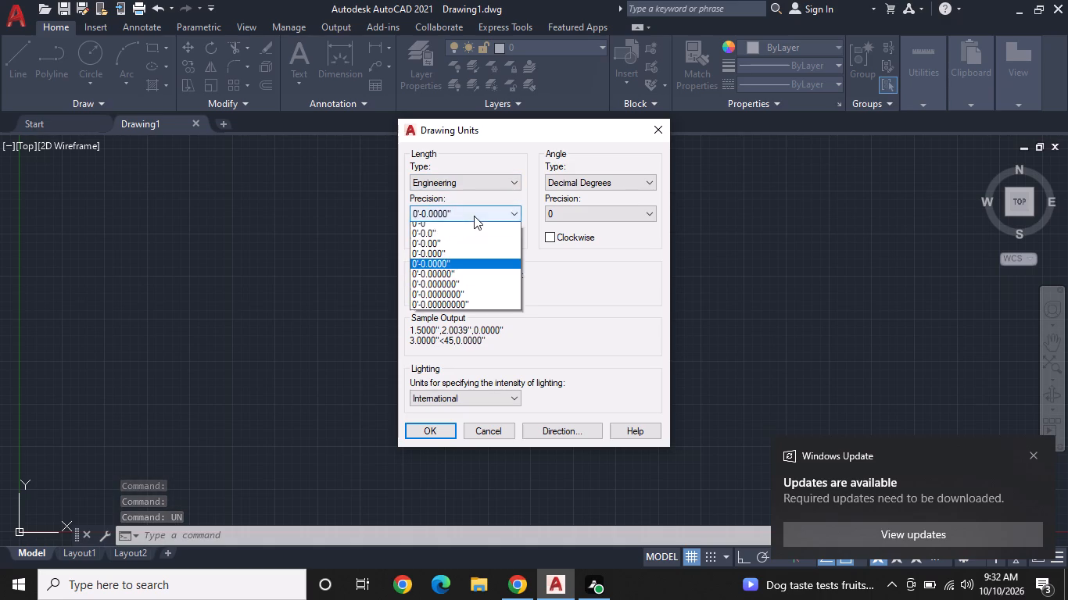
pyautogui.click(475, 230)
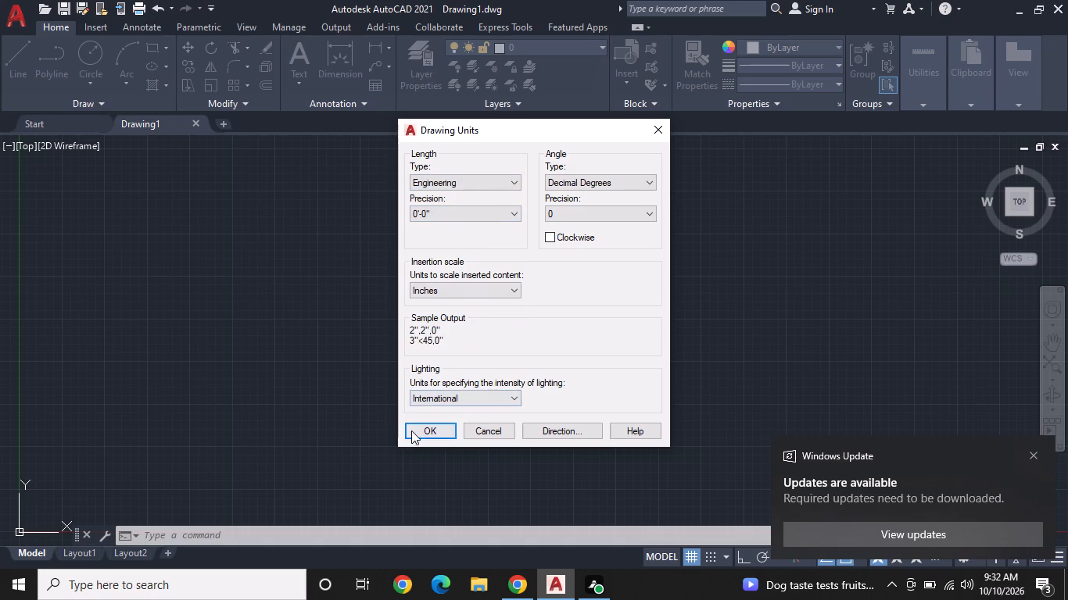
pyautogui.click(411, 430)
# Modify the Standard dimension style's primary units to Engineering format with 0'-0" precision.
pyautogui.press('d')
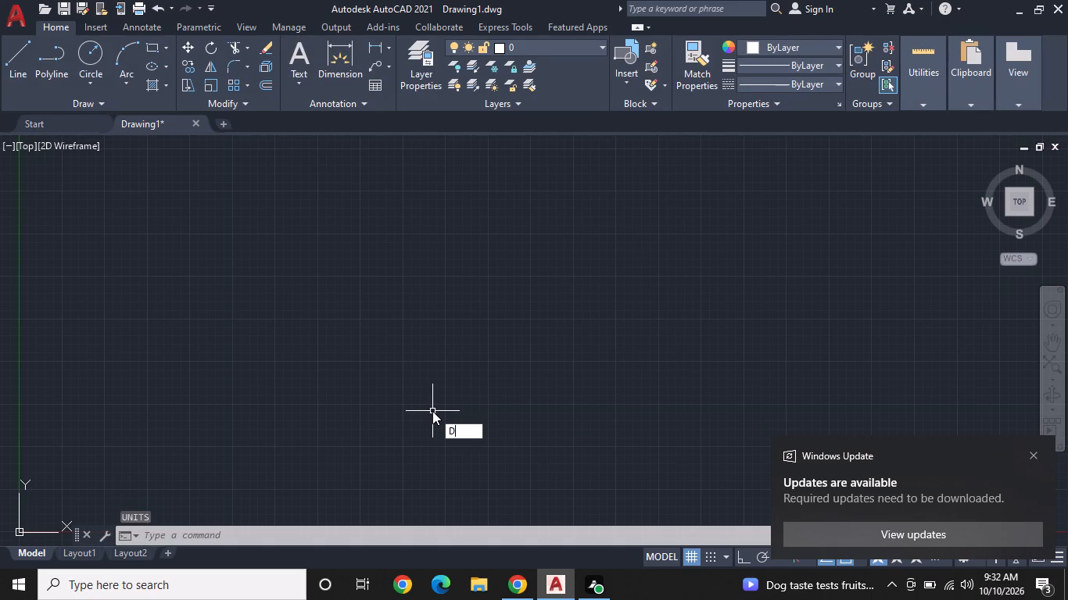
pyautogui.press('space')
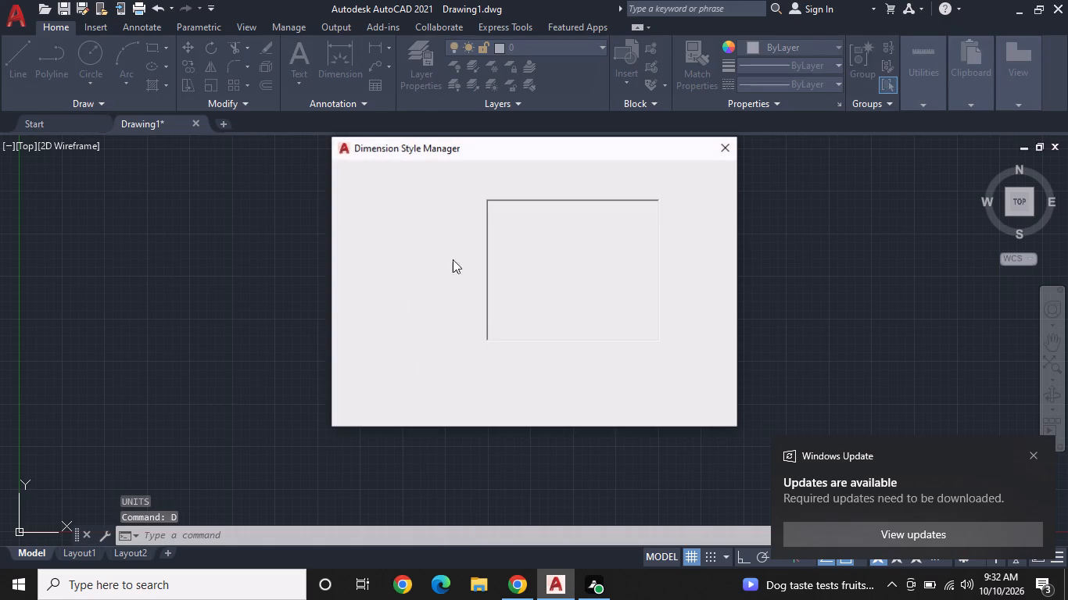
pyautogui.click(709, 258)
pyautogui.click(709, 258)
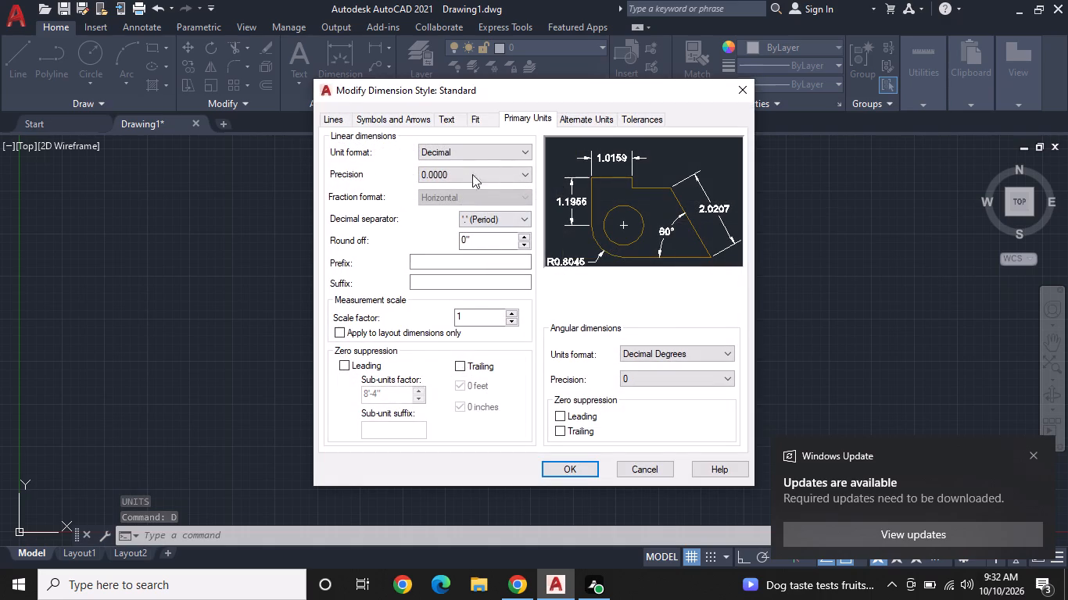
pyautogui.click(490, 148)
pyautogui.click(473, 188)
pyautogui.click(475, 173)
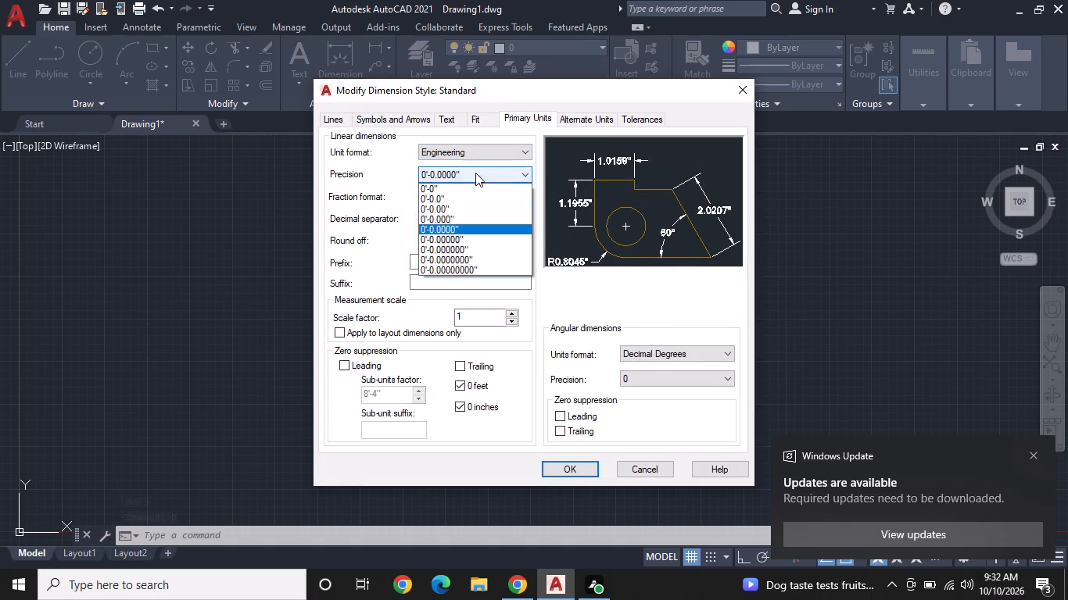
pyautogui.click(480, 191)
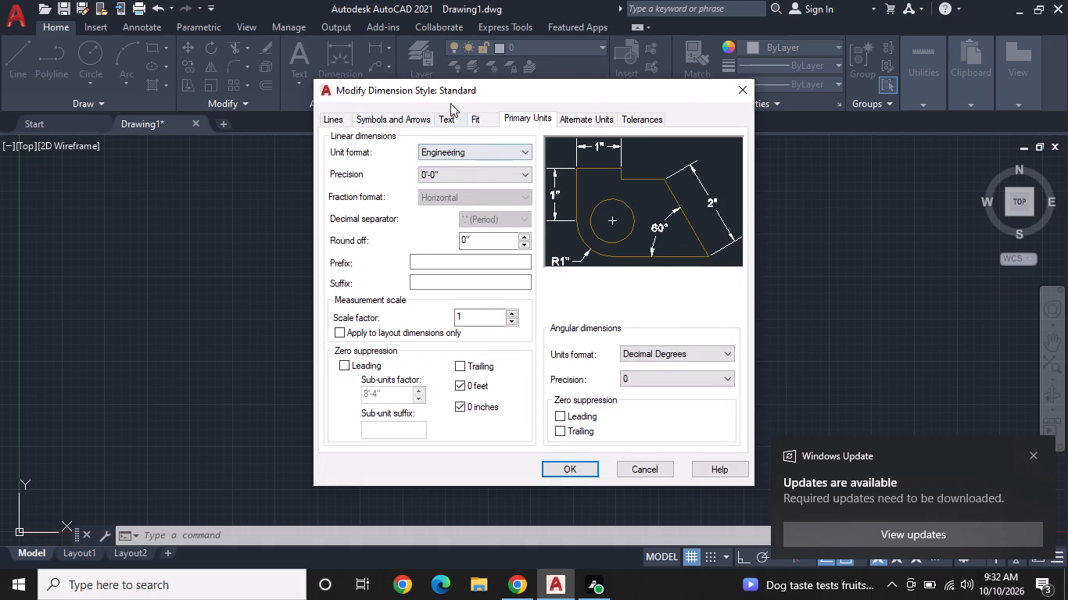
# Set the Standard dimension style's text height to 10 and apply the style changes.
pyautogui.click(450, 123)
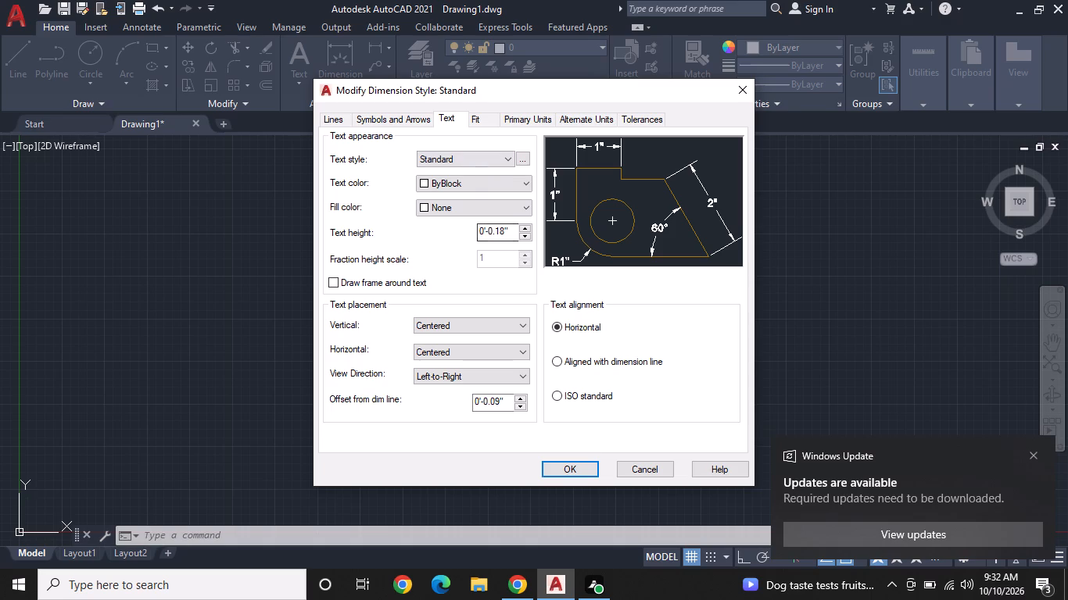
pyautogui.click(508, 227)
pyautogui.press('BackSpace')
pyautogui.press('BackSpace')
pyautogui.press('BackSpace')
pyautogui.press('BackSpace')
pyautogui.press('BackSpace')
pyautogui.press('BackSpace')
pyautogui.press('BackSpace')
pyautogui.press('BackSpace')
pyautogui.press('BackSpace')
pyautogui.press('BackSpace')
pyautogui.press('BackSpace')
pyautogui.press('BackSpace')
pyautogui.press('BackSpace')
pyautogui.press('BackSpace')
pyautogui.press('BackSpace')
pyautogui.press('BackSpace')
pyautogui.press('BackSpace')
pyautogui.press('BackSpace')
pyautogui.press('BackSpace')
pyautogui.press('BackSpace')
pyautogui.write('10')
pyautogui.press('Return')
pyautogui.doubleClick(570, 472)
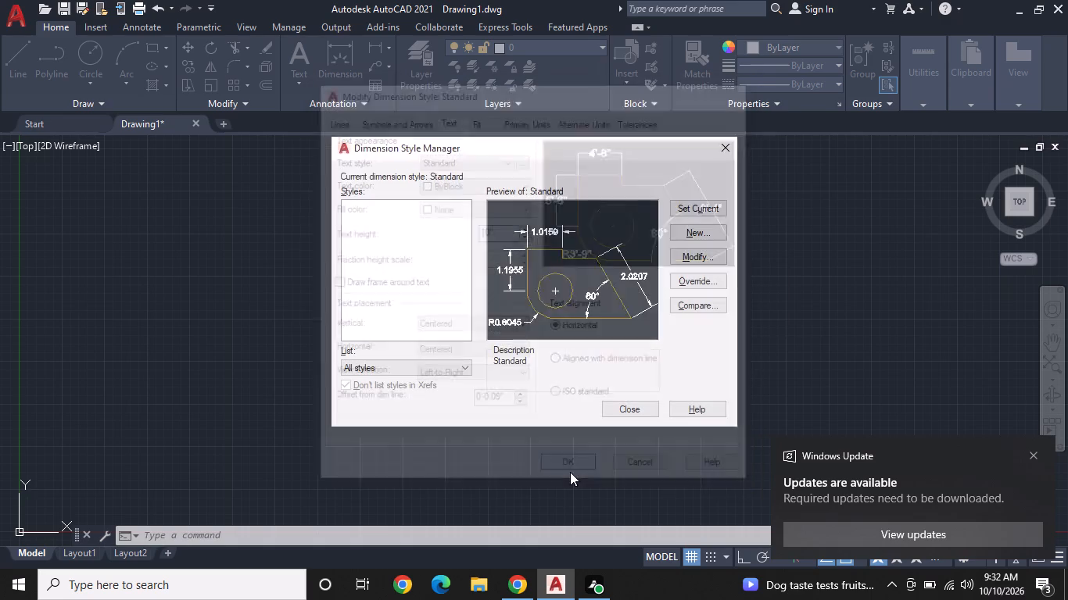
# Make the Standard dimension style current and close the Dimension Style Manager.
pyautogui.click(698, 206)
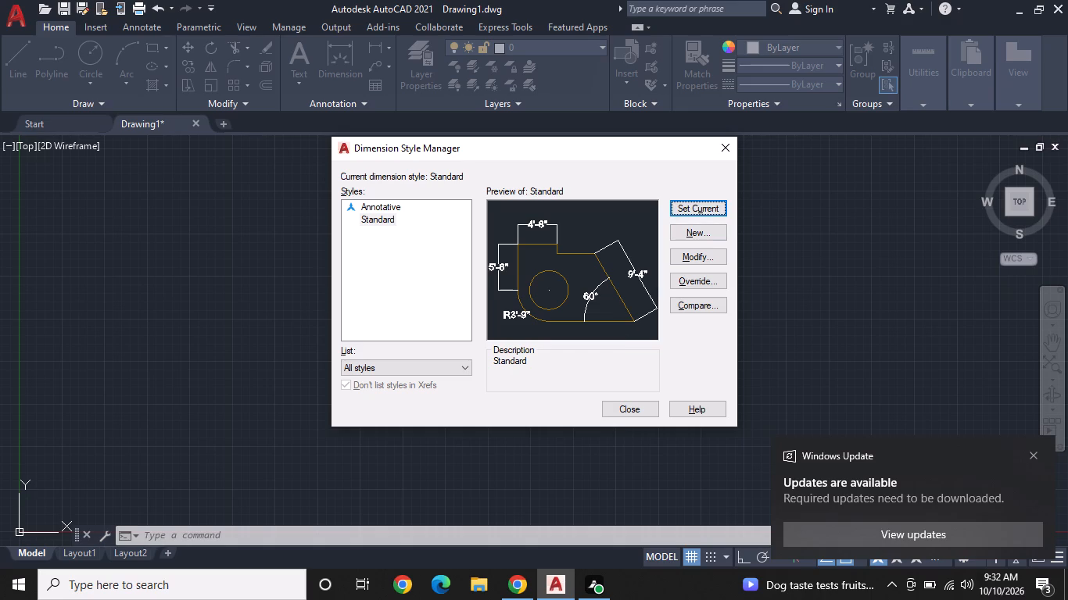
pyautogui.click(633, 405)
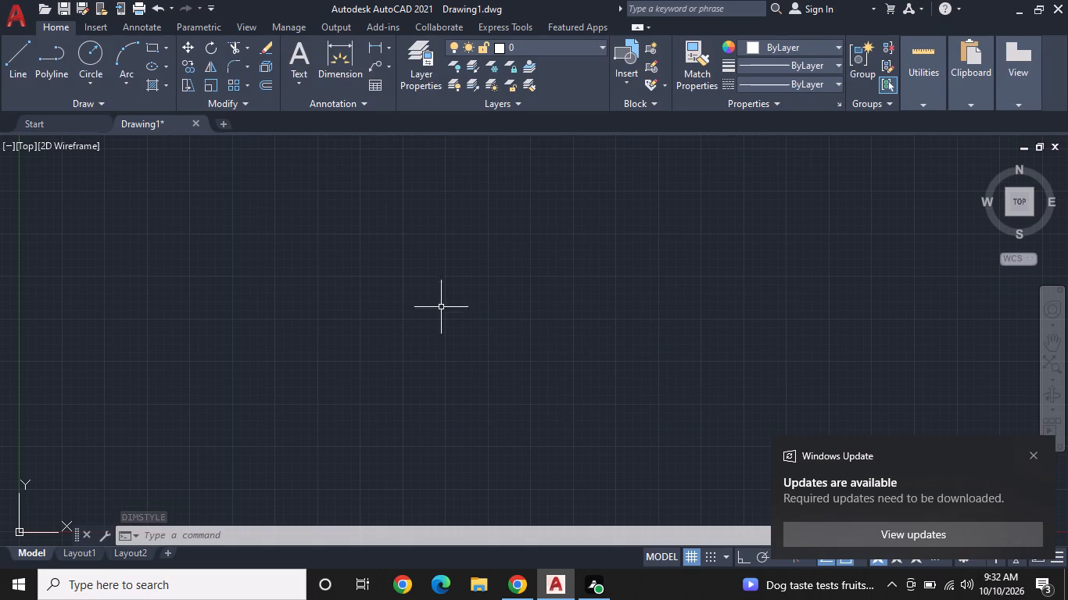
# Draw a vertical line 11' long straight downward with Ortho on.
pyautogui.write('L')
pyautogui.press('space')
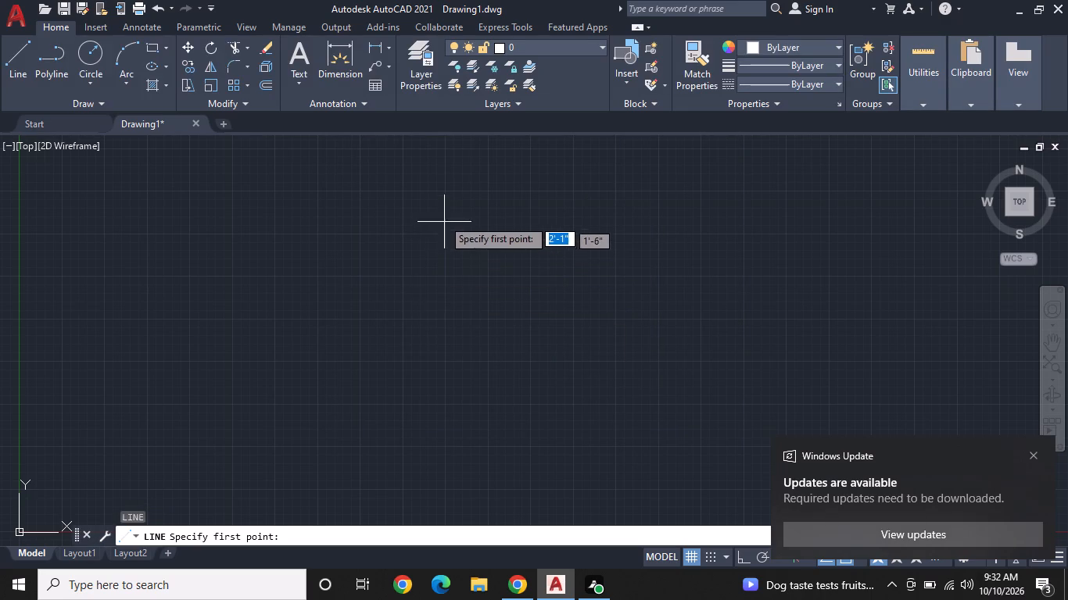
pyautogui.click(443, 216)
pyautogui.press('F8')
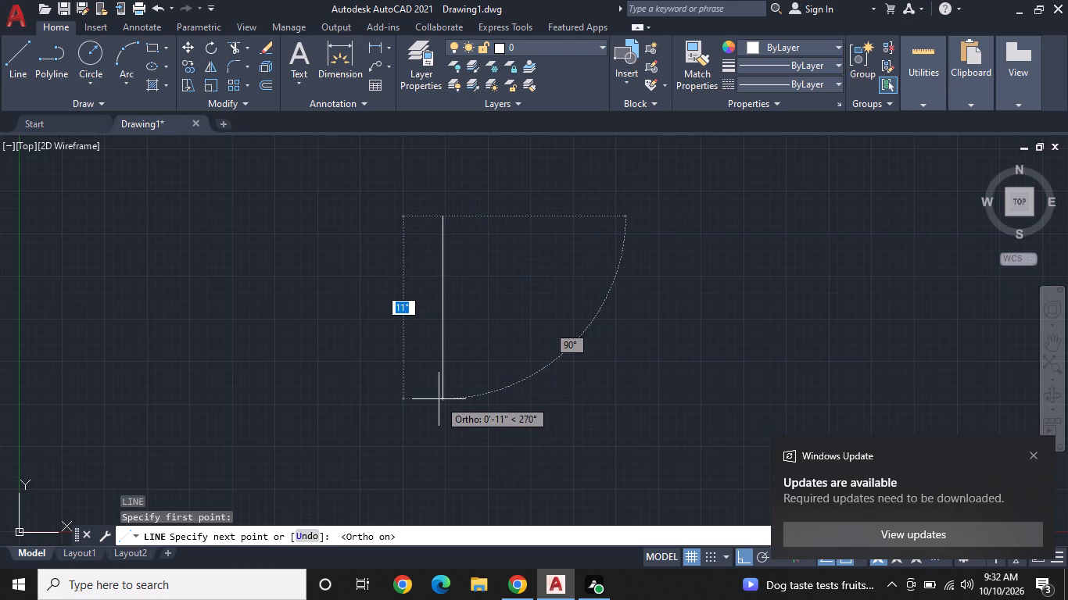
pyautogui.press('1')
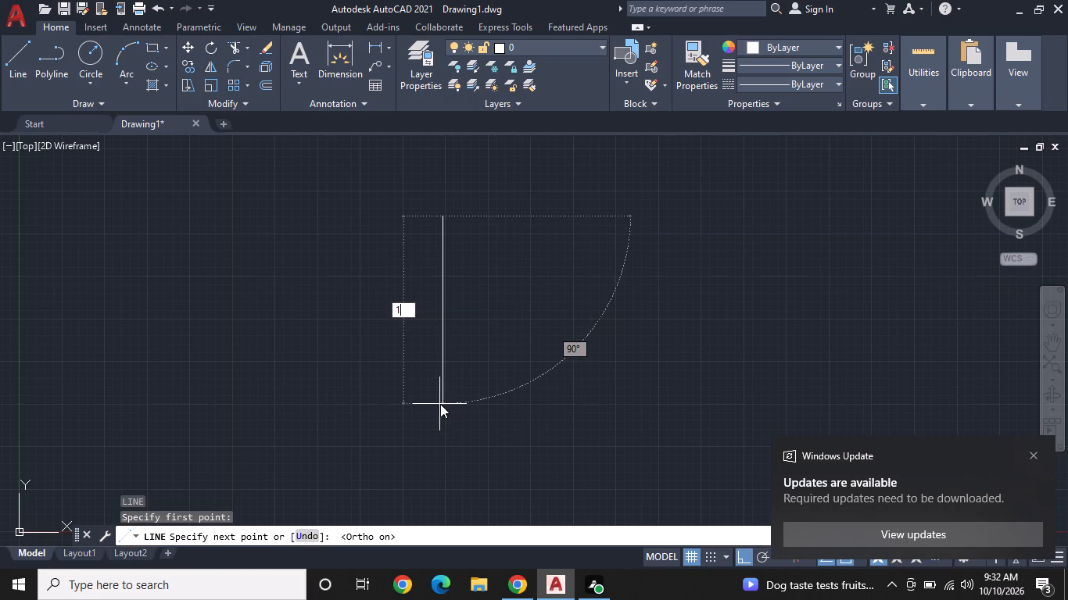
pyautogui.press('1')
pyautogui.press("'")
pyautogui.press('Return')
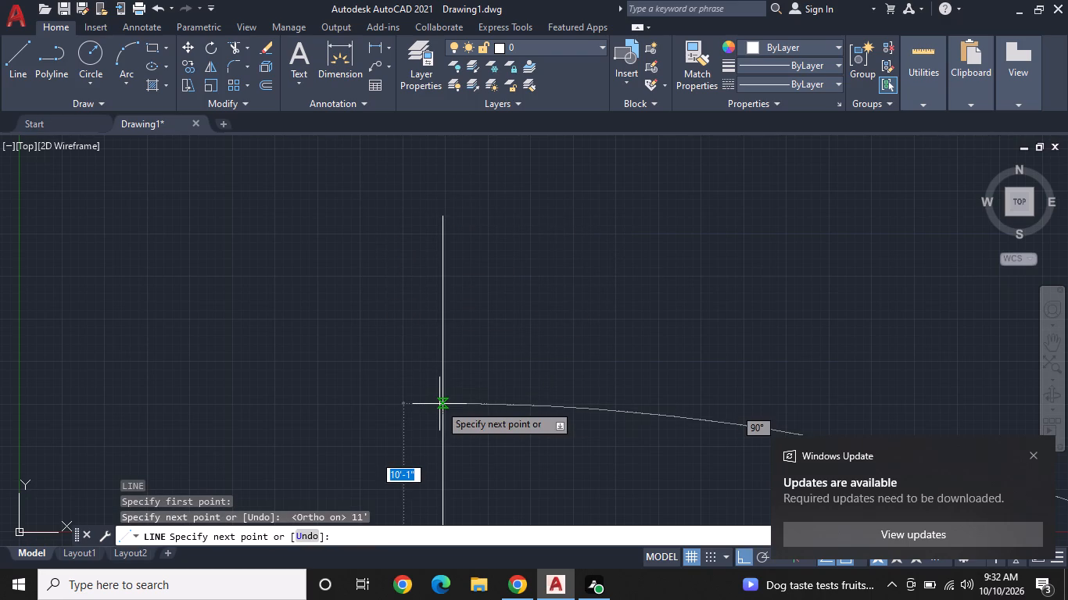
pyautogui.press('Escape')
# Move the vertical line horizontally by its midpoint grip, farther from the origin in the positive X direction.
pyautogui.scroll(-4, 476, 352)
pyautogui.moveTo(472, 345); pyautogui.dragTo(463, 333, button='middle')
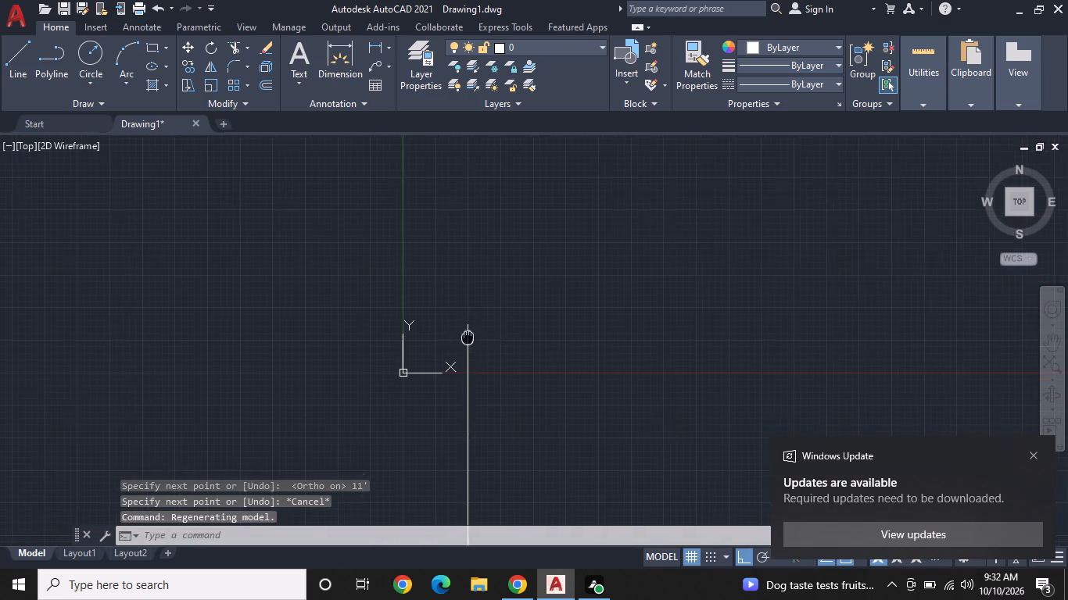
pyautogui.scroll(1, 457, 324)
pyautogui.moveTo(463, 333); pyautogui.dragTo(434, 279, button='middle')
pyautogui.scroll(-2, 422, 259)
pyautogui.click(431, 307)
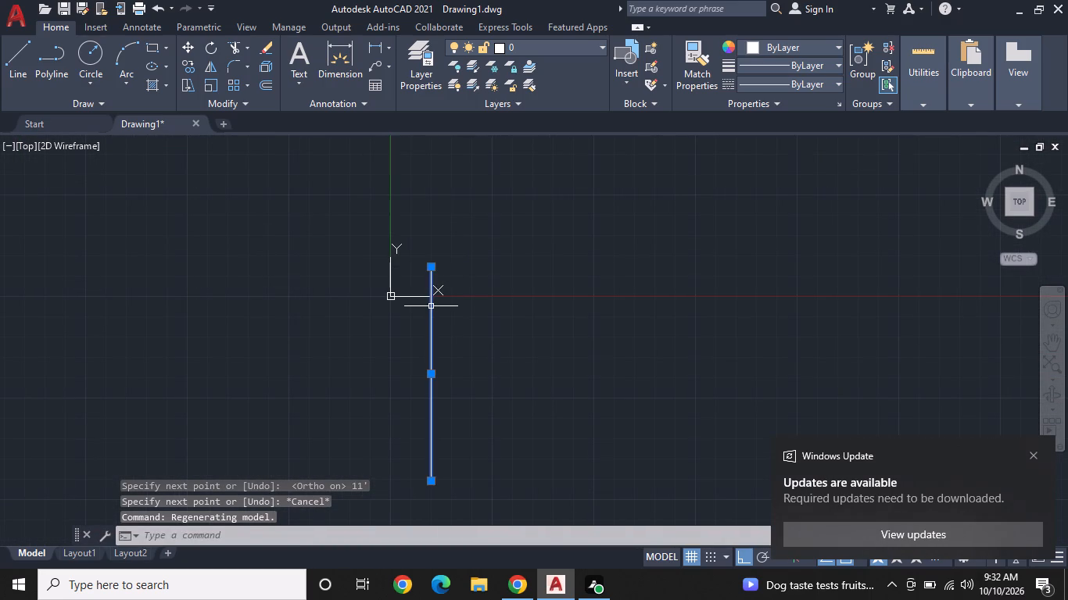
pyautogui.click(428, 374)
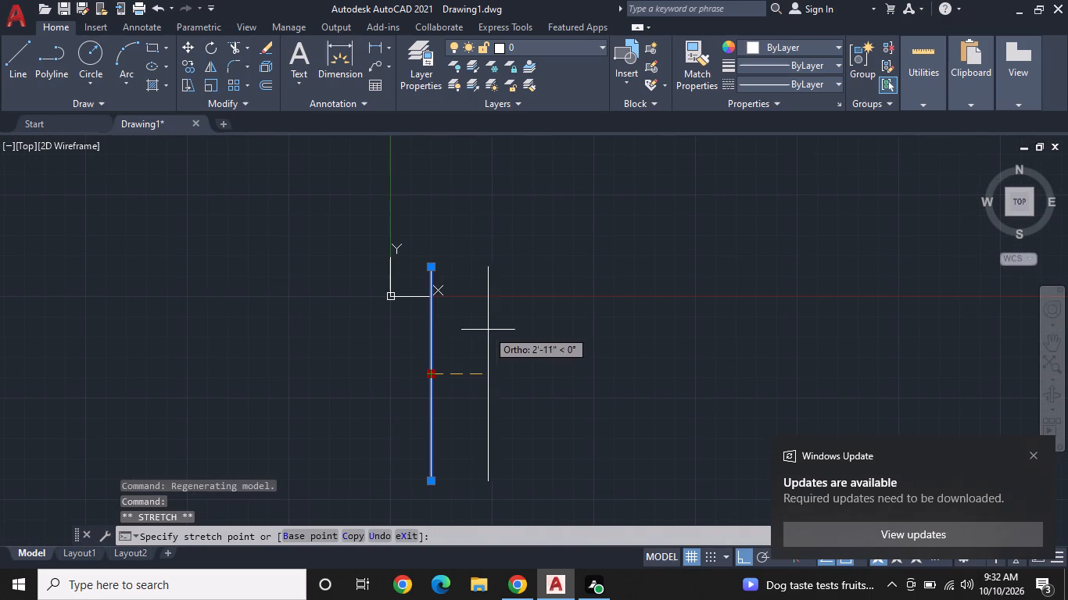
pyautogui.click(548, 321)
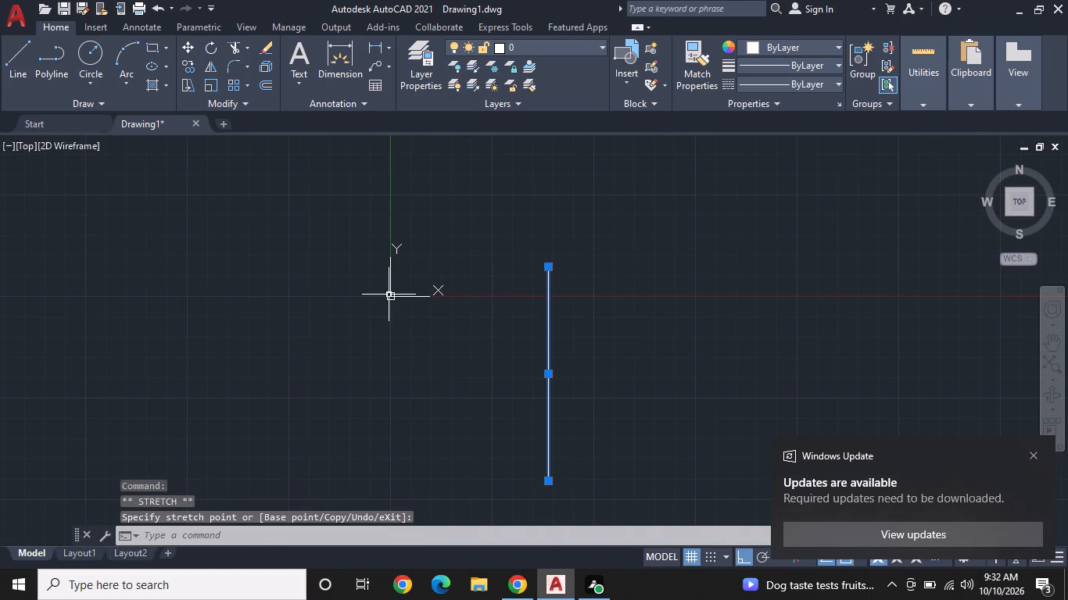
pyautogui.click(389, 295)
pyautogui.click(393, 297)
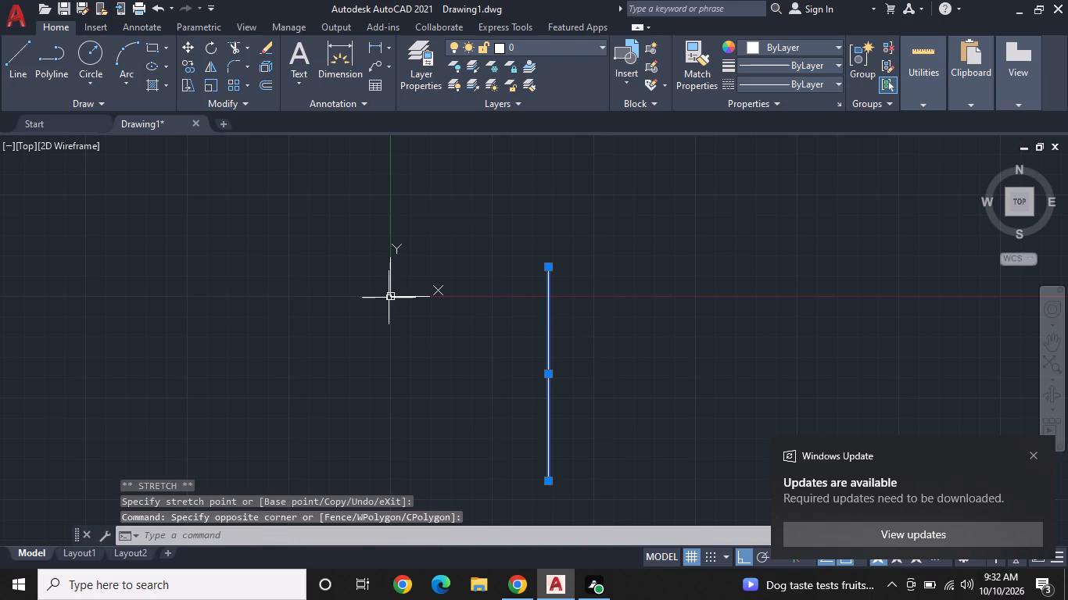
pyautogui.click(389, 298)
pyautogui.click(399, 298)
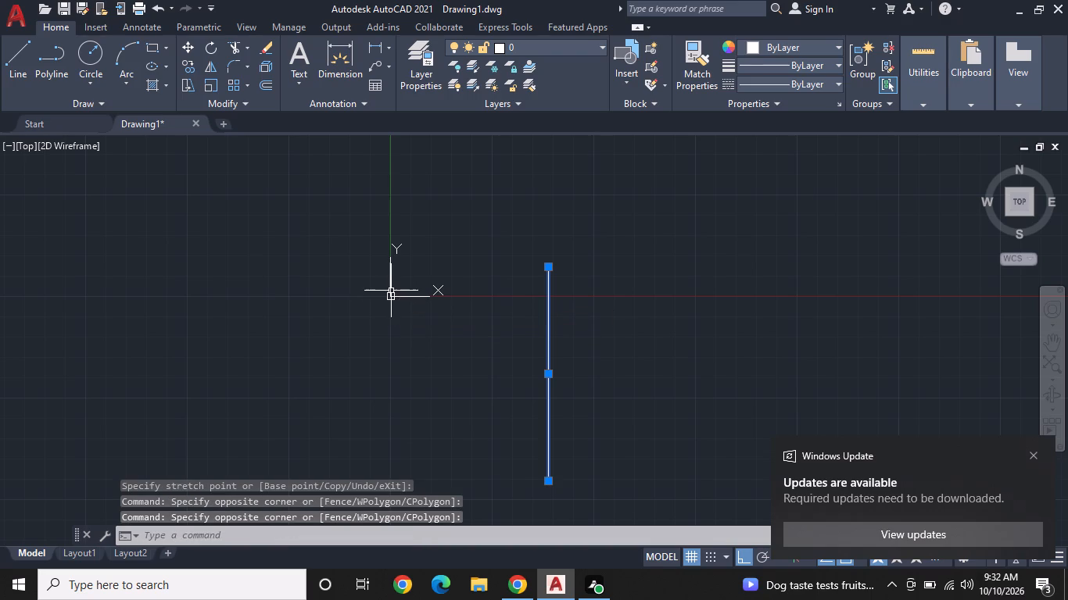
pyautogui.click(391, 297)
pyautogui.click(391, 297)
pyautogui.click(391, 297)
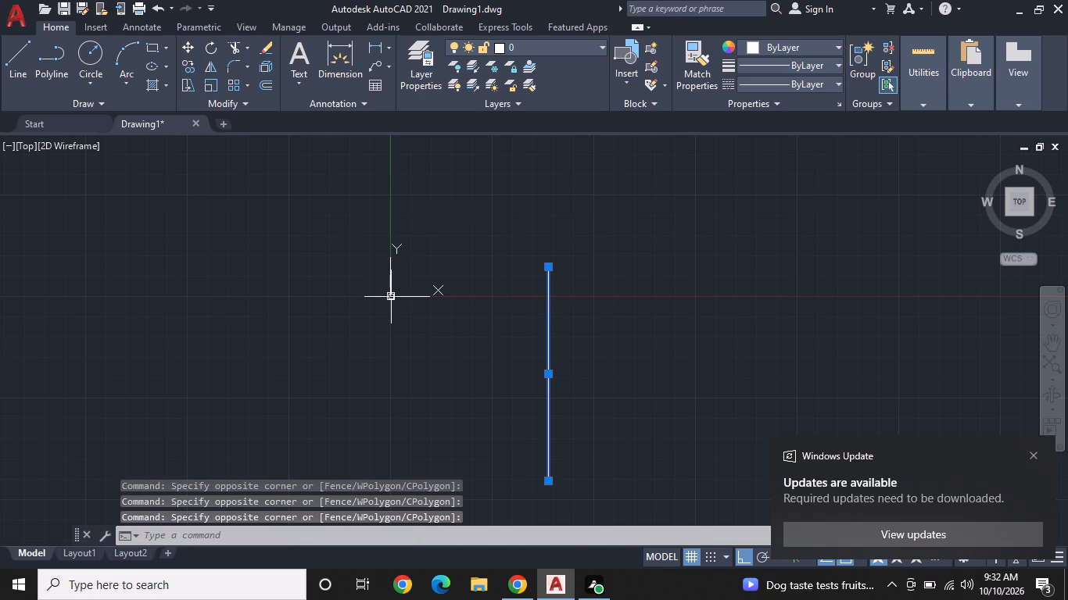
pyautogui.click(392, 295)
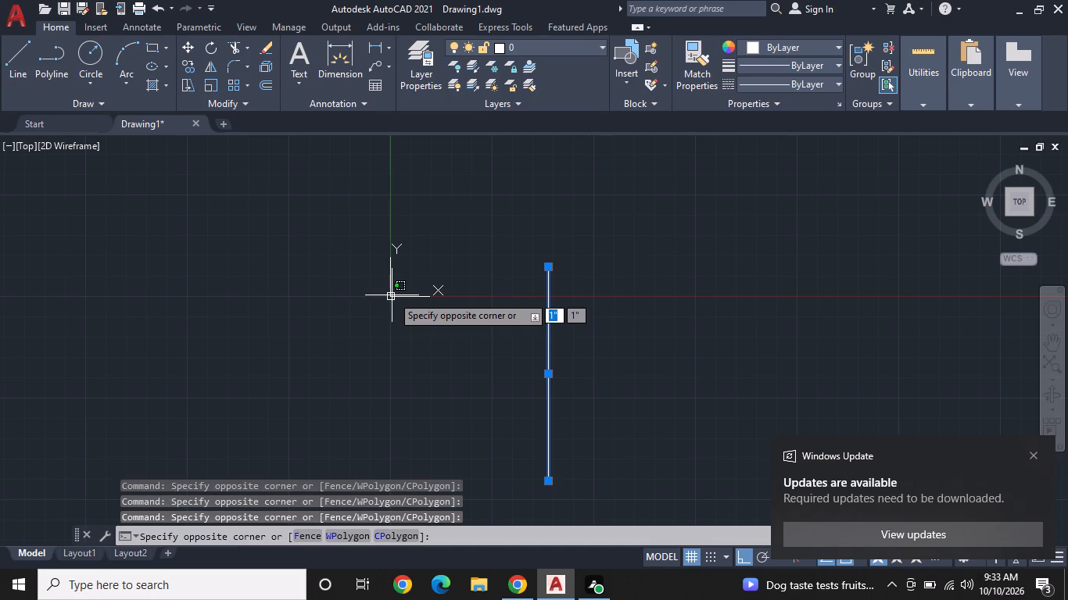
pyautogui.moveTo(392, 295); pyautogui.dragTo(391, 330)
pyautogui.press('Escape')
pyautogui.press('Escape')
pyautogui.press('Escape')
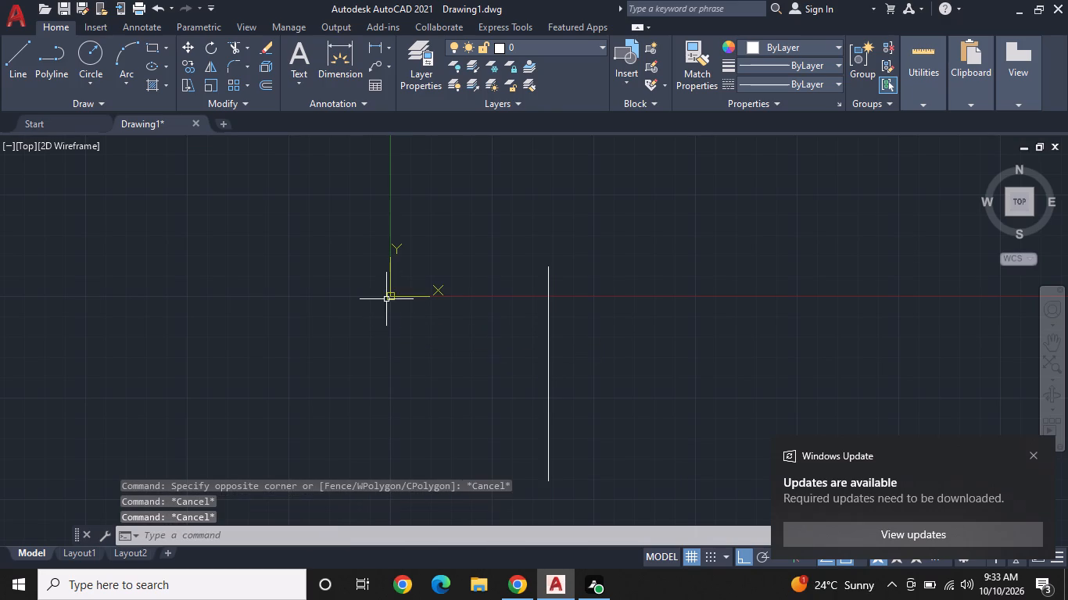
# Move the UCS origin freely with Ortho off to a spot below and left of the vertical line.
pyautogui.click(389, 295)
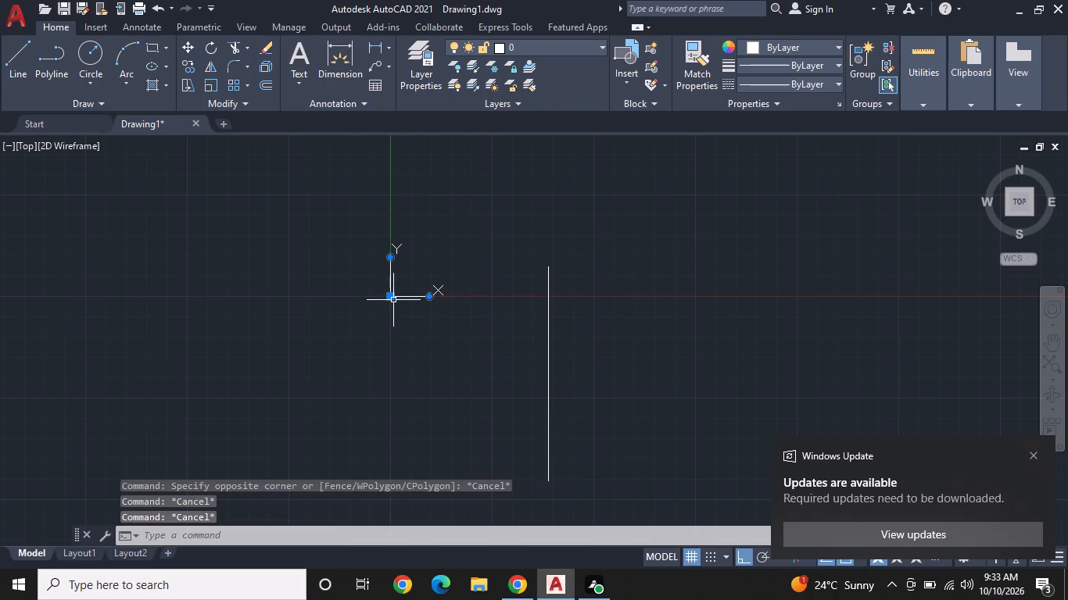
pyautogui.click(389, 295)
pyautogui.moveTo(371, 359); pyautogui.dragTo(407, 242, button='middle')
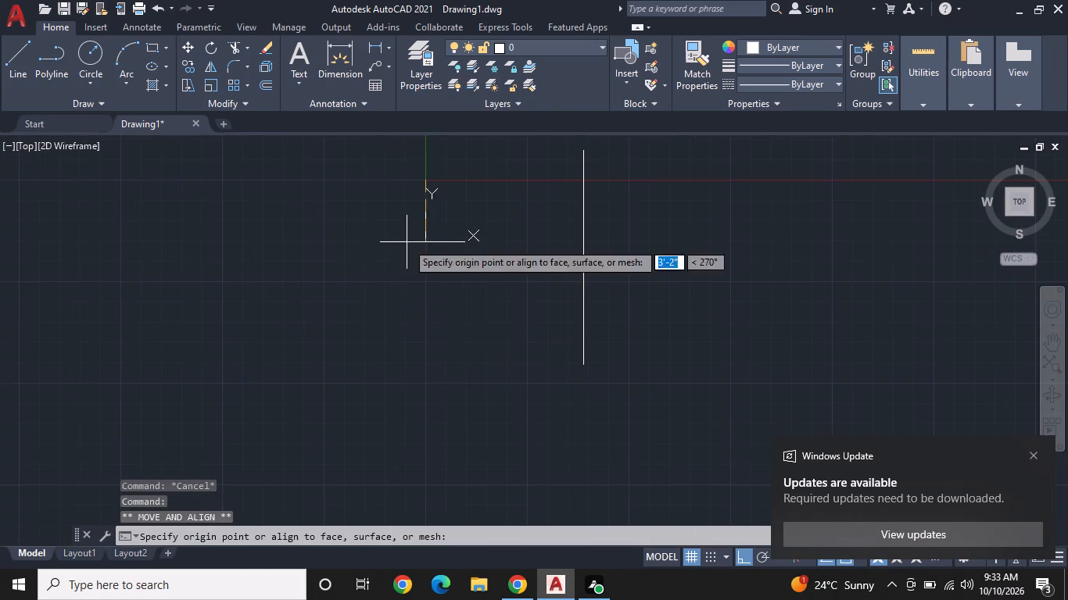
pyautogui.press('F8')
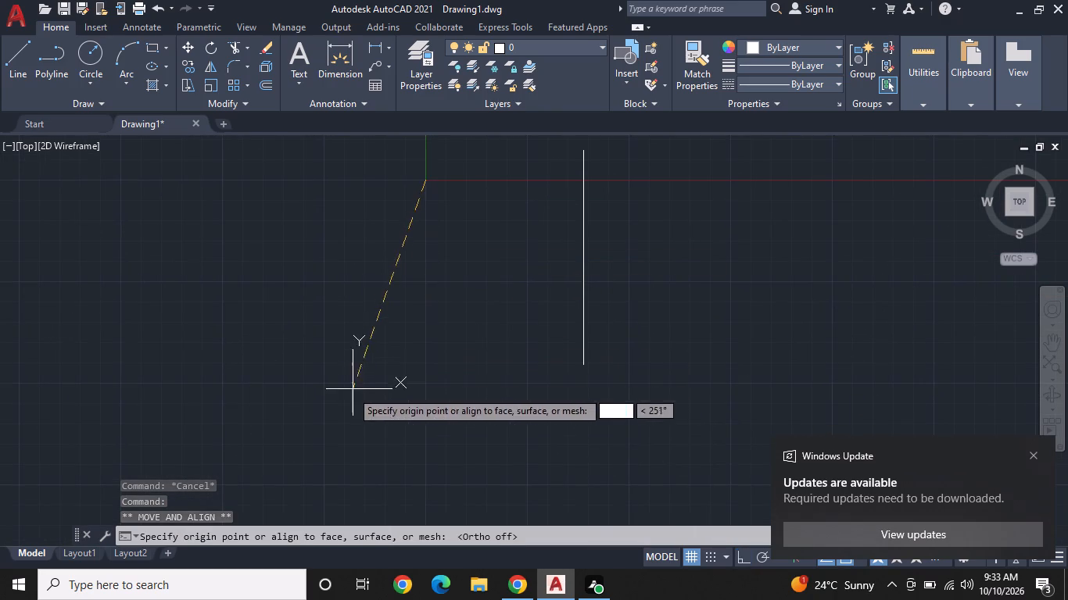
pyautogui.click(297, 448)
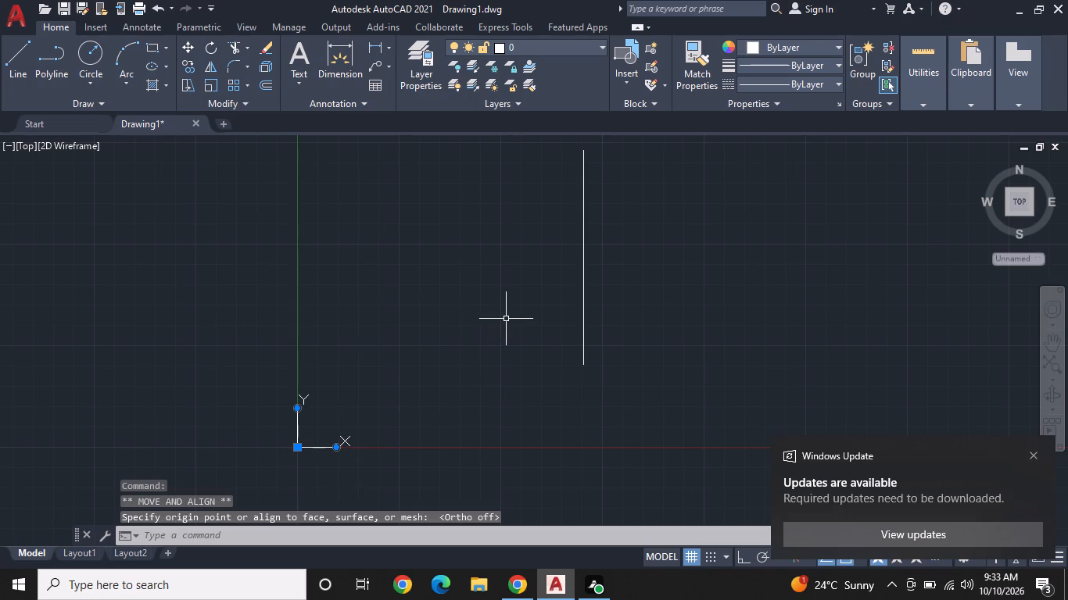
# Move the vertical line freely by its midpoint grip, upward and farther from the Y axis.
pyautogui.moveTo(497, 329); pyautogui.dragTo(458, 370, button='middle')
pyautogui.moveTo(457, 372); pyautogui.dragTo(361, 442, button='middle')
pyautogui.moveTo(518, 287); pyautogui.dragTo(525, 312, button='middle')
pyautogui.click(453, 332)
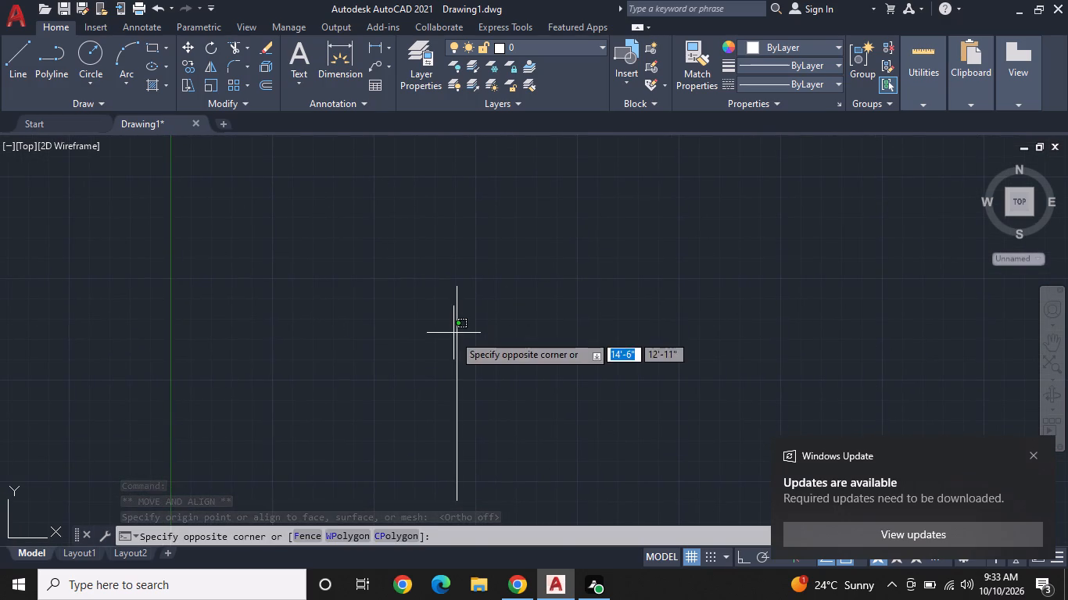
pyautogui.click(461, 357)
pyautogui.click(459, 366)
pyautogui.click(453, 369)
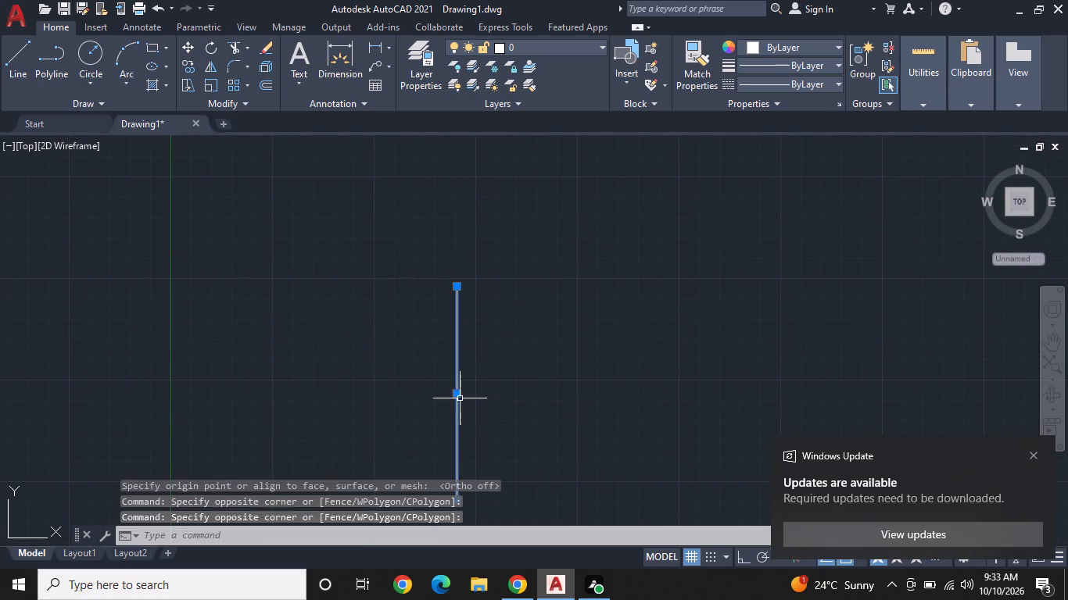
pyautogui.click(457, 391)
pyautogui.click(537, 230)
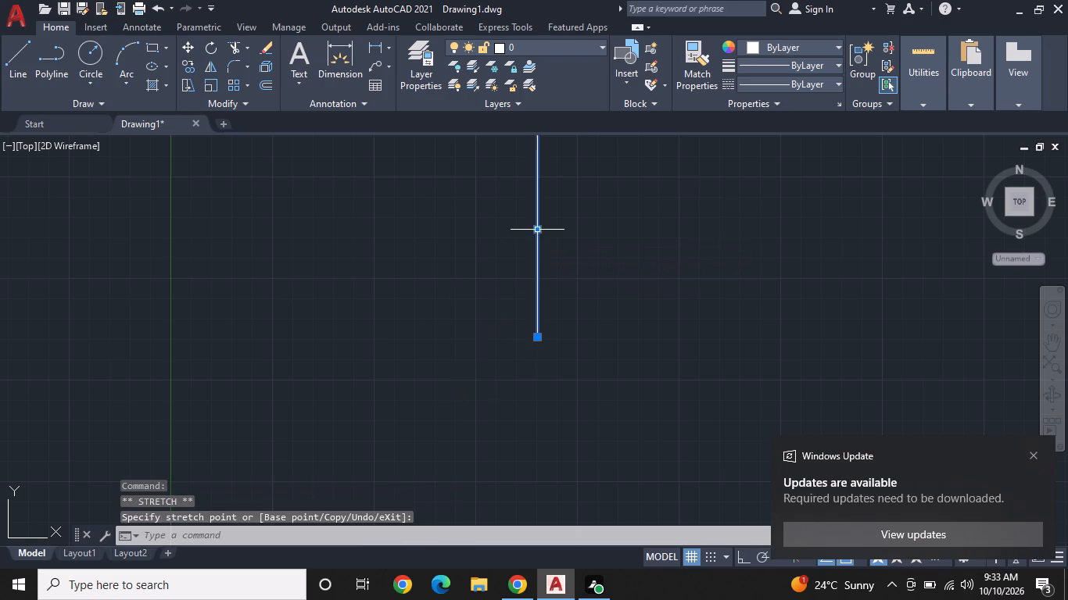
pyautogui.moveTo(565, 214); pyautogui.dragTo(446, 368, button='middle')
pyautogui.press('Escape')
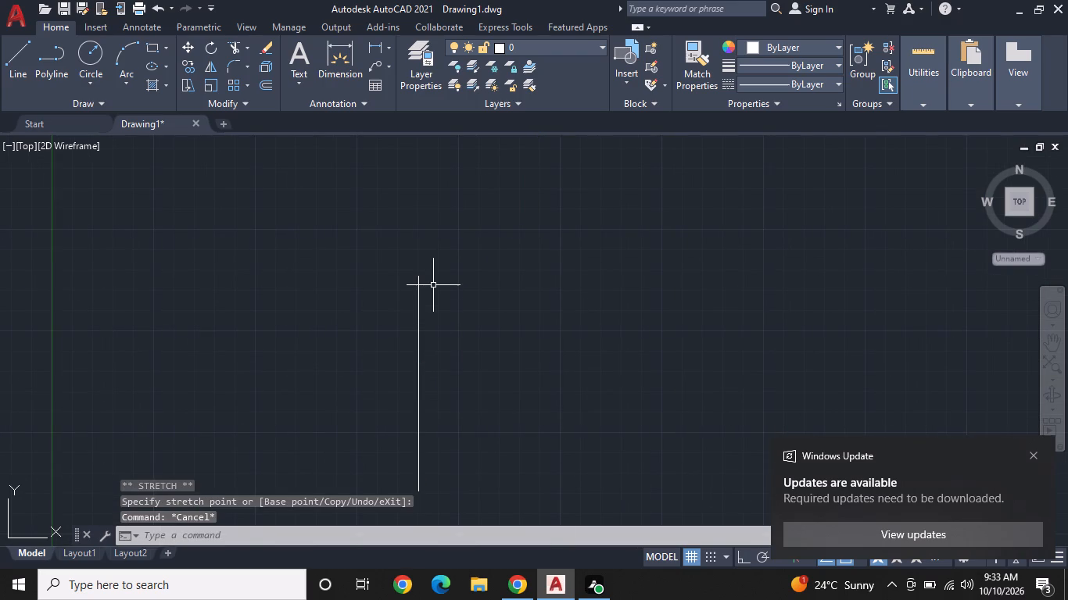
# With Ortho on, draw lines from the vertical line's top endpoint 11'5" across in positive X, 11' down, and back to its bottom endpoint.
pyautogui.write('L')
pyautogui.press('space')
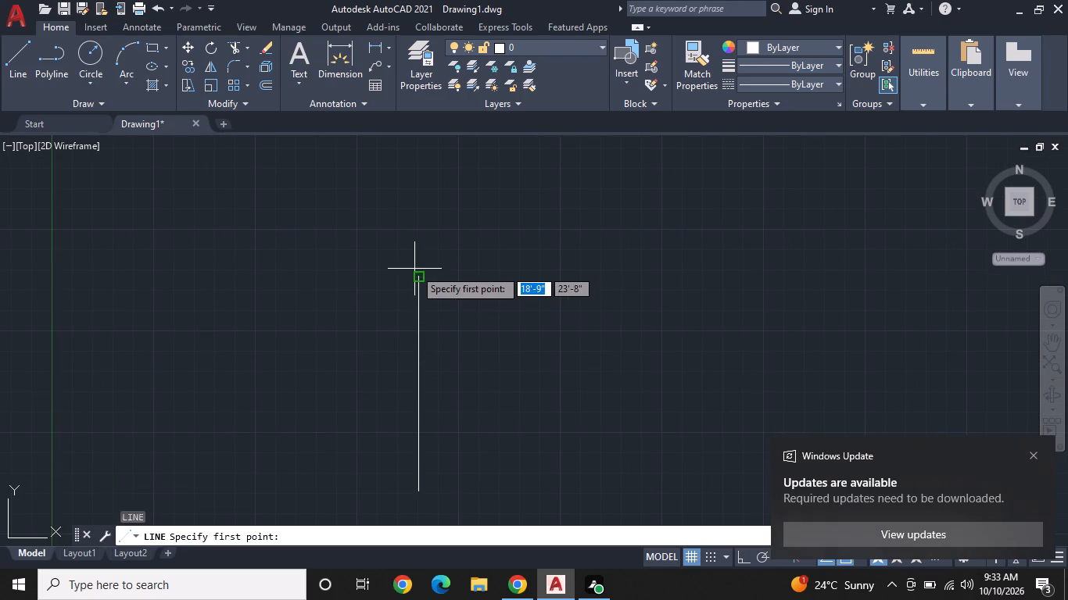
pyautogui.click(422, 278)
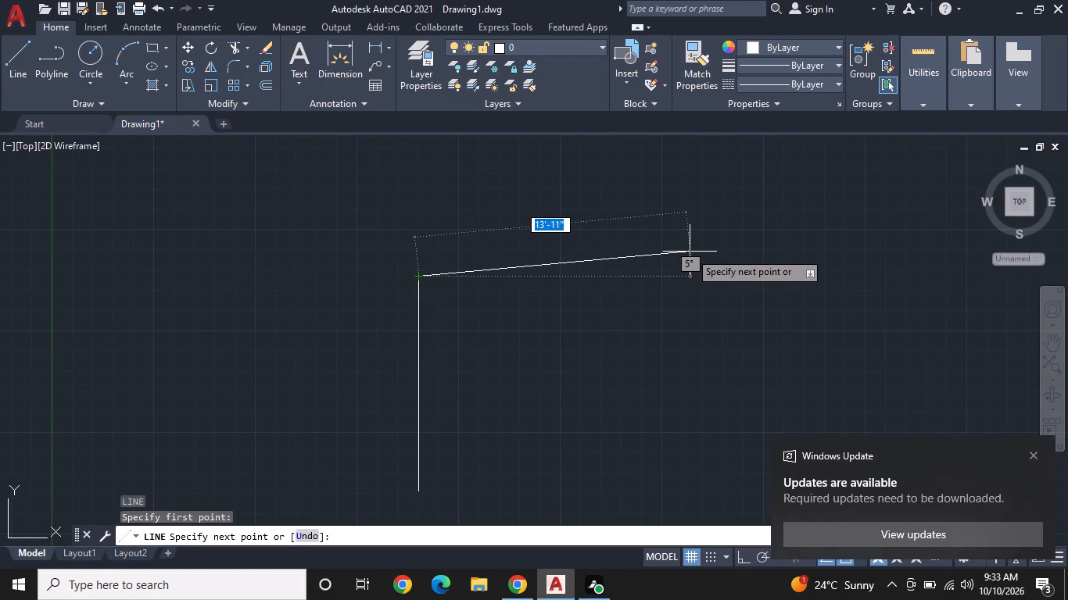
pyautogui.press('F8')
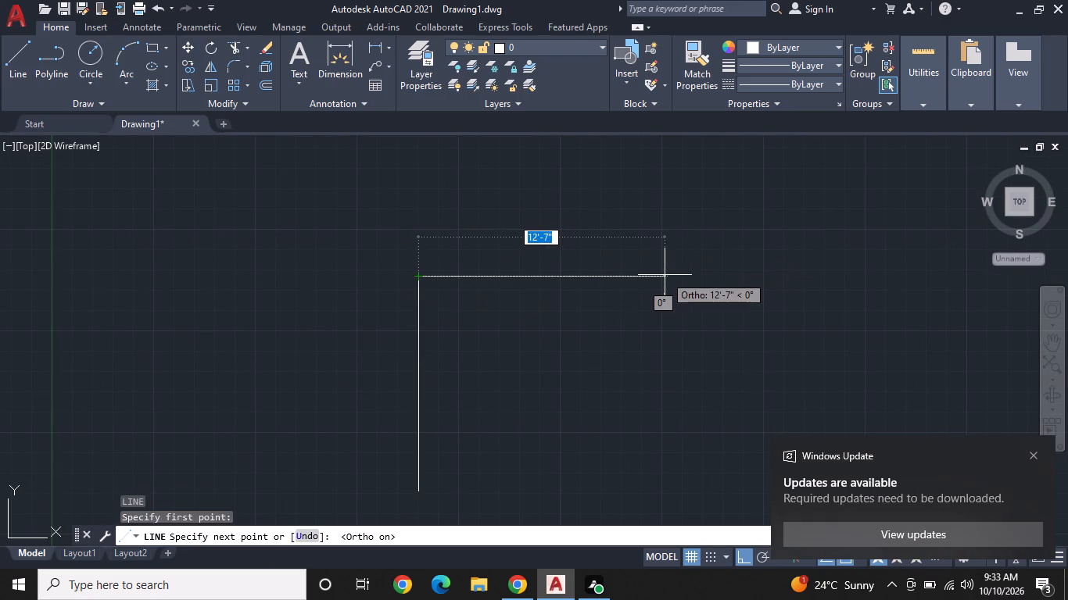
pyautogui.write('11\'5"')
pyautogui.press('Return')
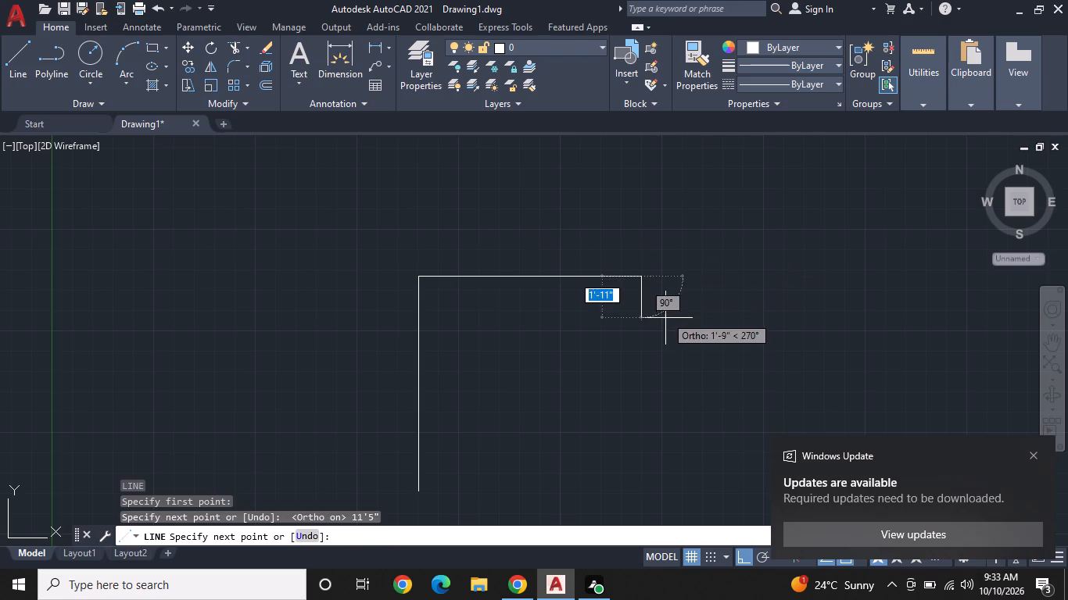
pyautogui.moveTo(652, 302); pyautogui.dragTo(625, 218, button='middle')
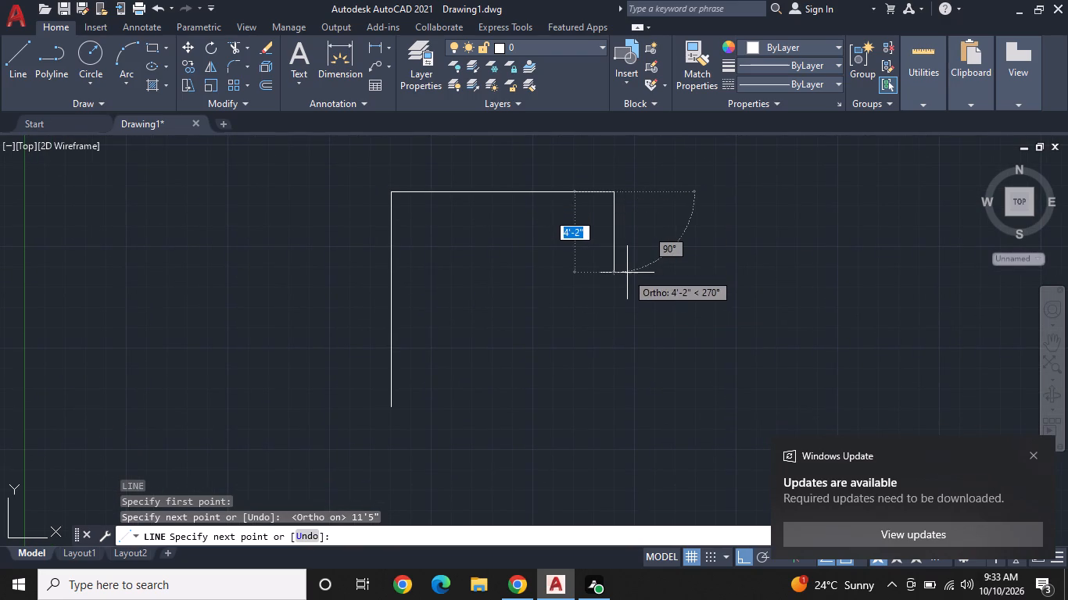
pyautogui.write('11')
pyautogui.press("'")
pyautogui.press('Return')
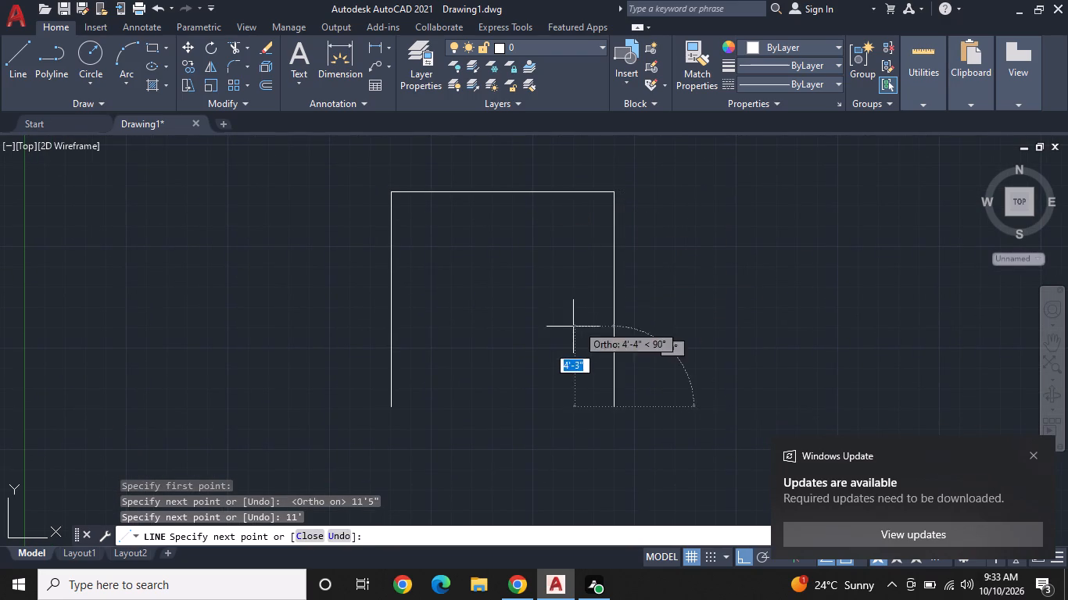
pyautogui.click(395, 404)
pyautogui.press('Escape')
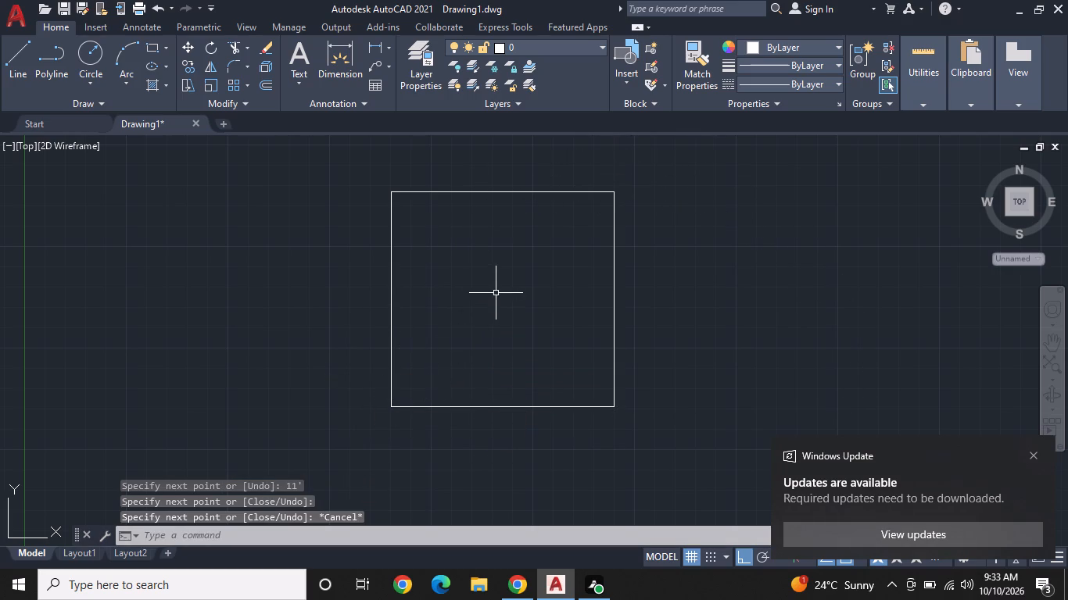
# Offset all four sides of the rectangle outward by 9".
pyautogui.scroll(-1, 496, 292)
pyautogui.moveTo(496, 292); pyautogui.dragTo(403, 292, button='middle')
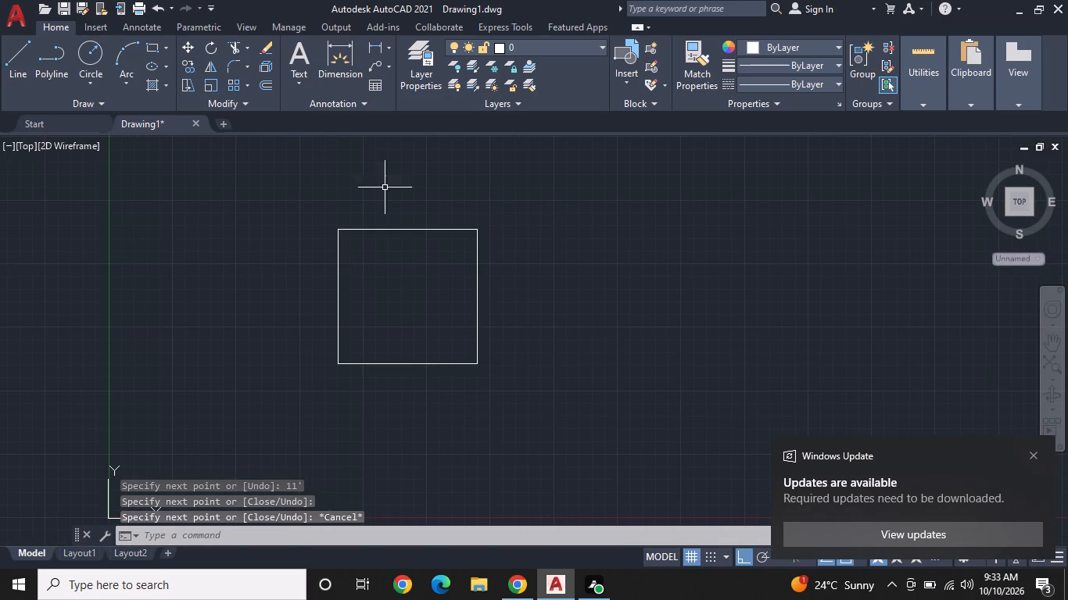
pyautogui.click(257, 81)
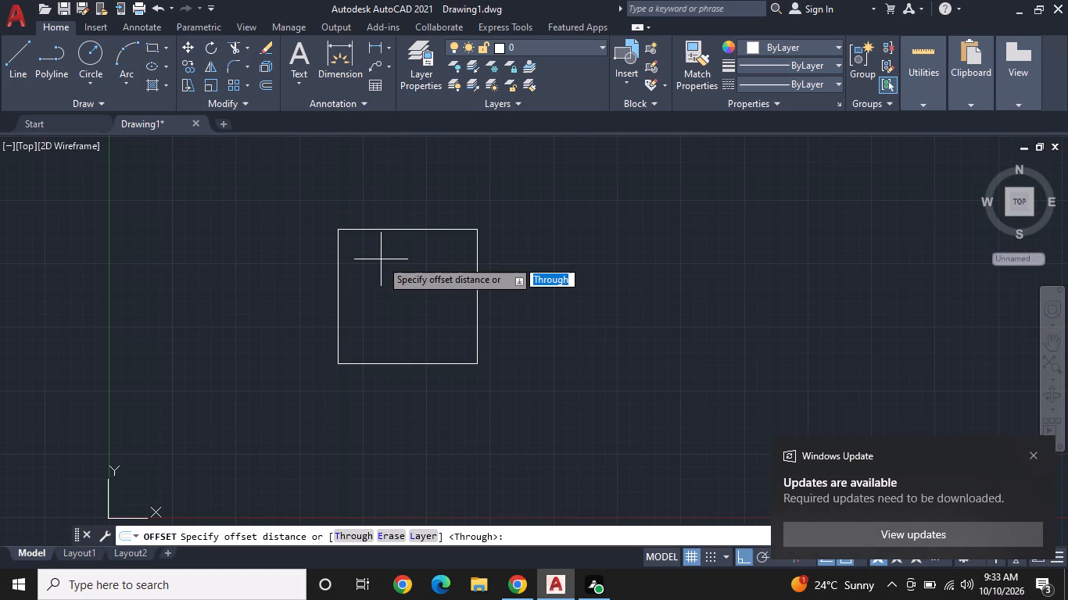
pyautogui.press('9')
pyautogui.hotkey('shift', '"')
pyautogui.press('Return')
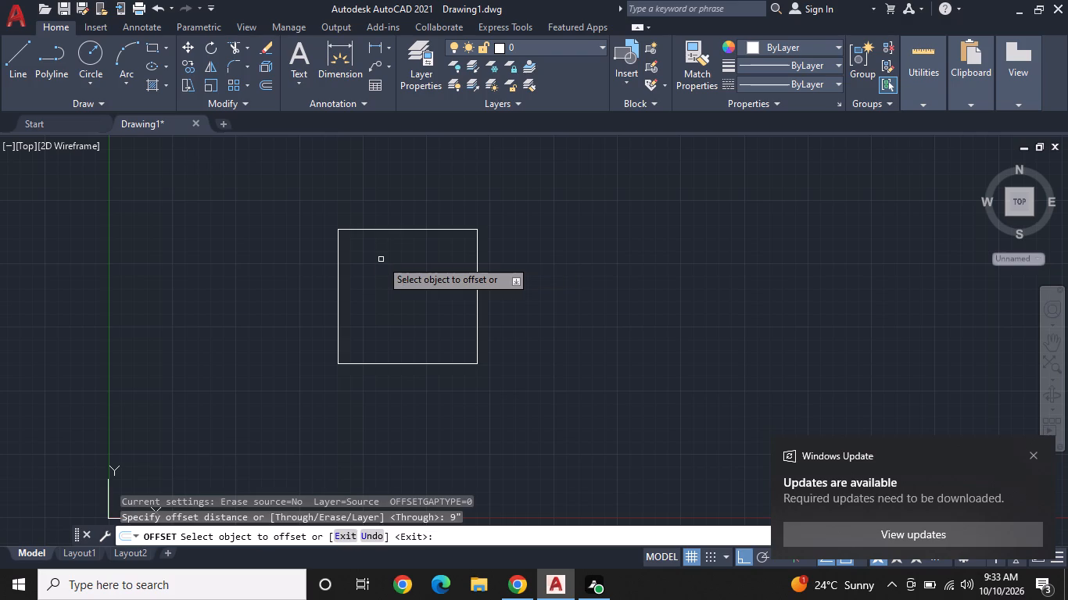
pyautogui.click(414, 227)
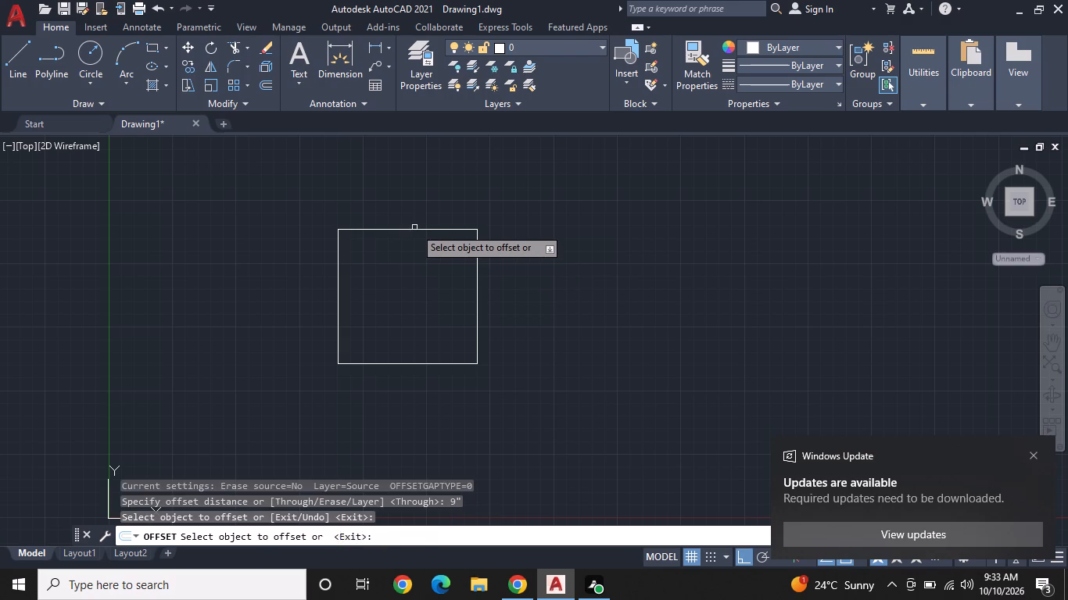
pyautogui.click(421, 229)
pyautogui.click(434, 190)
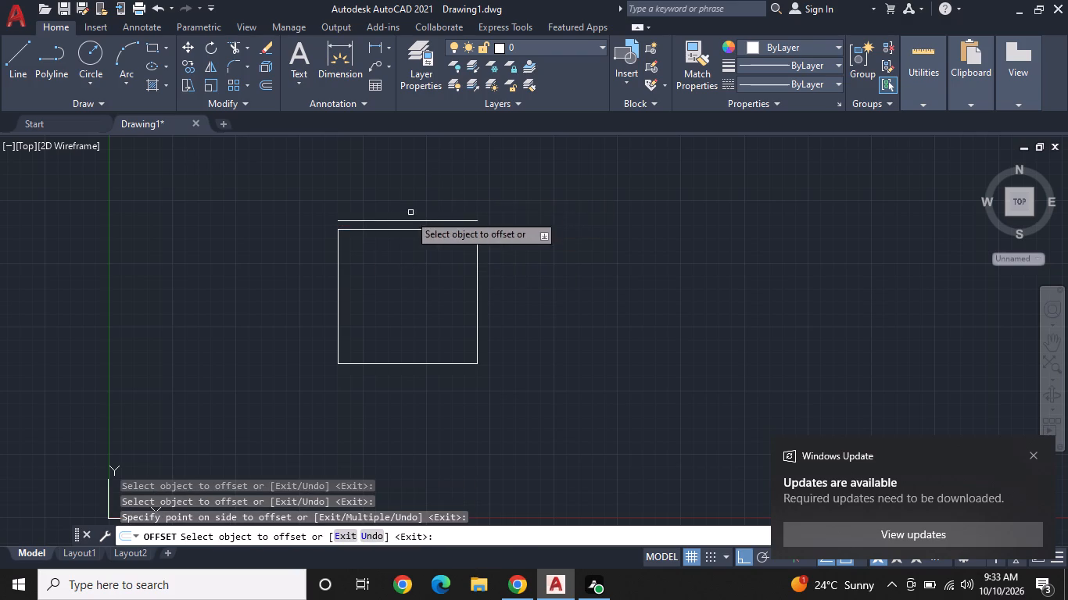
pyautogui.click(338, 271)
pyautogui.click(317, 275)
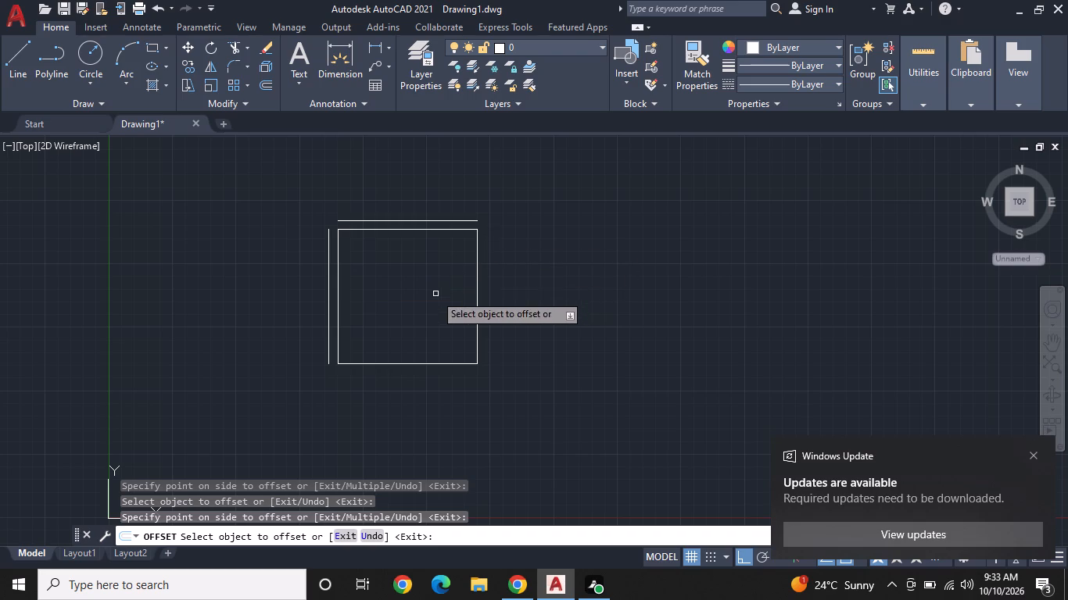
pyautogui.click(390, 365)
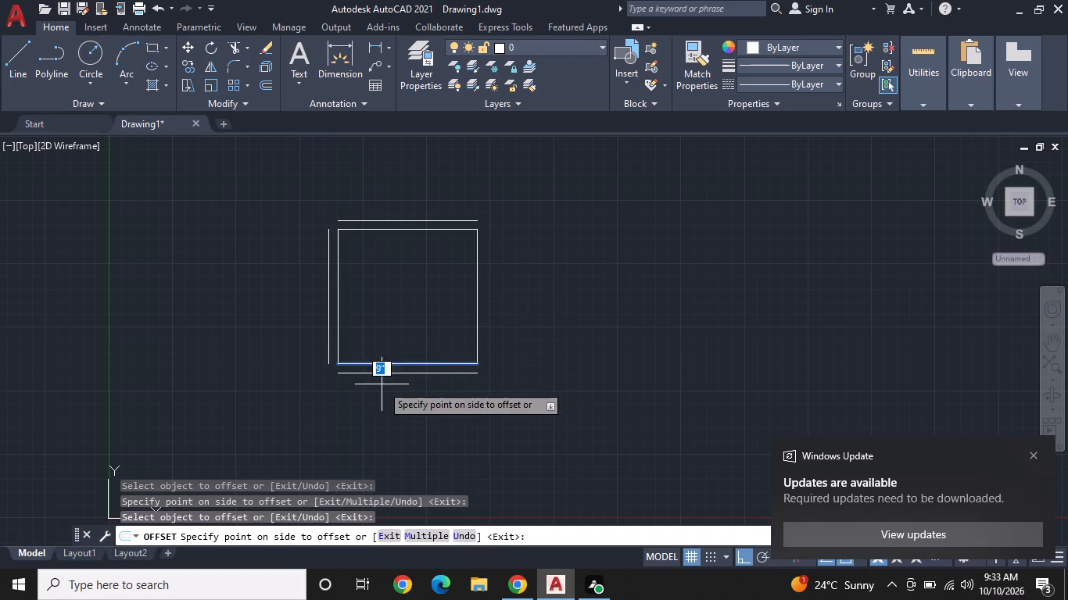
pyautogui.click(380, 391)
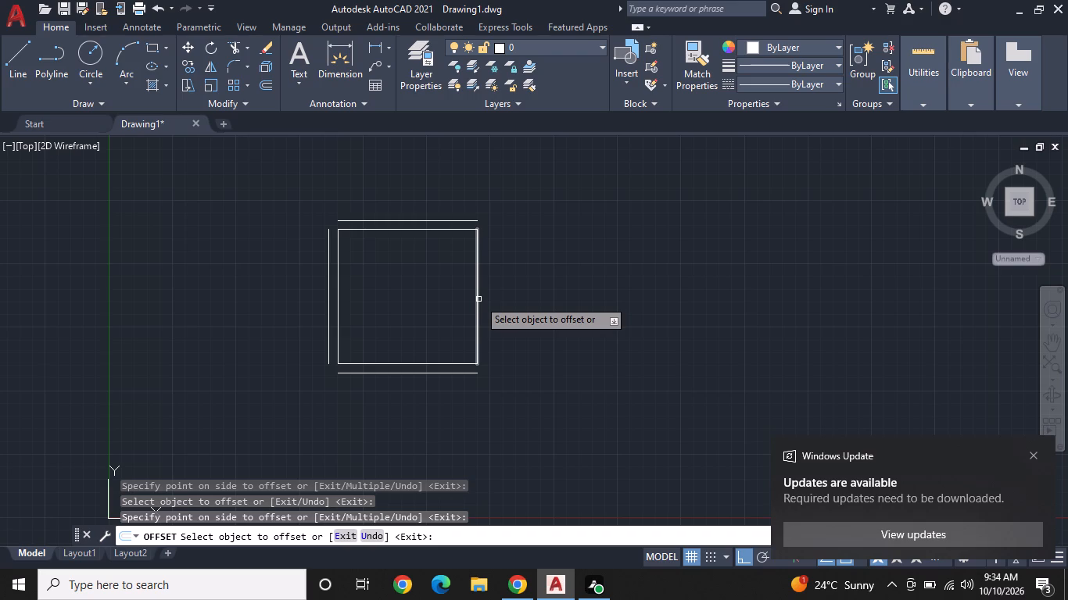
pyautogui.click(478, 299)
pyautogui.click(507, 282)
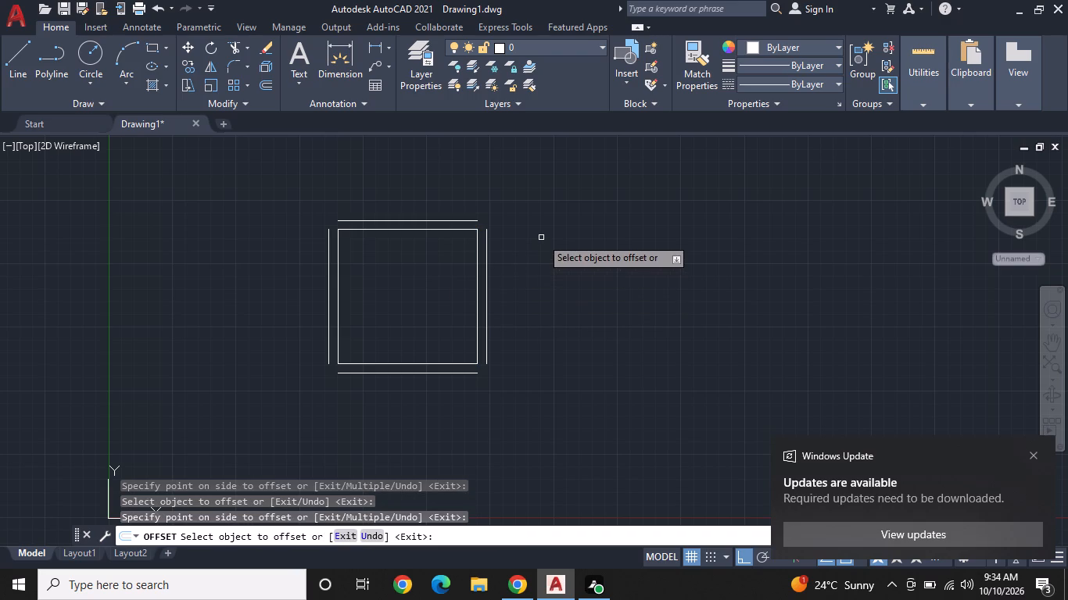
pyautogui.press('Escape')
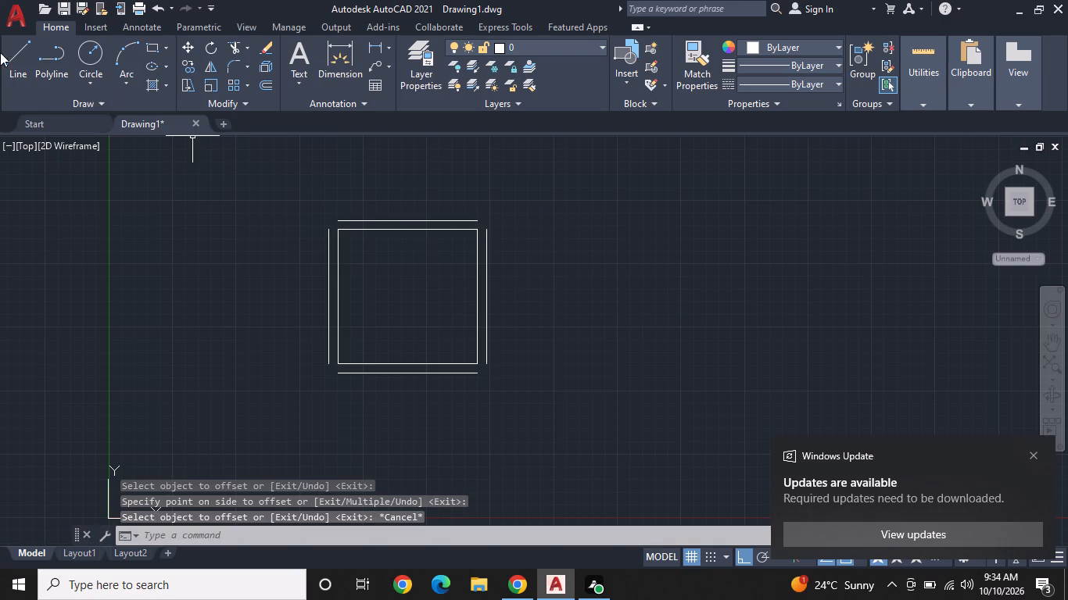
# Start a line at the top endpoint of the right-hand offset line and draw it 11'6" horizontally, away from the rectangle.
pyautogui.click(15, 45)
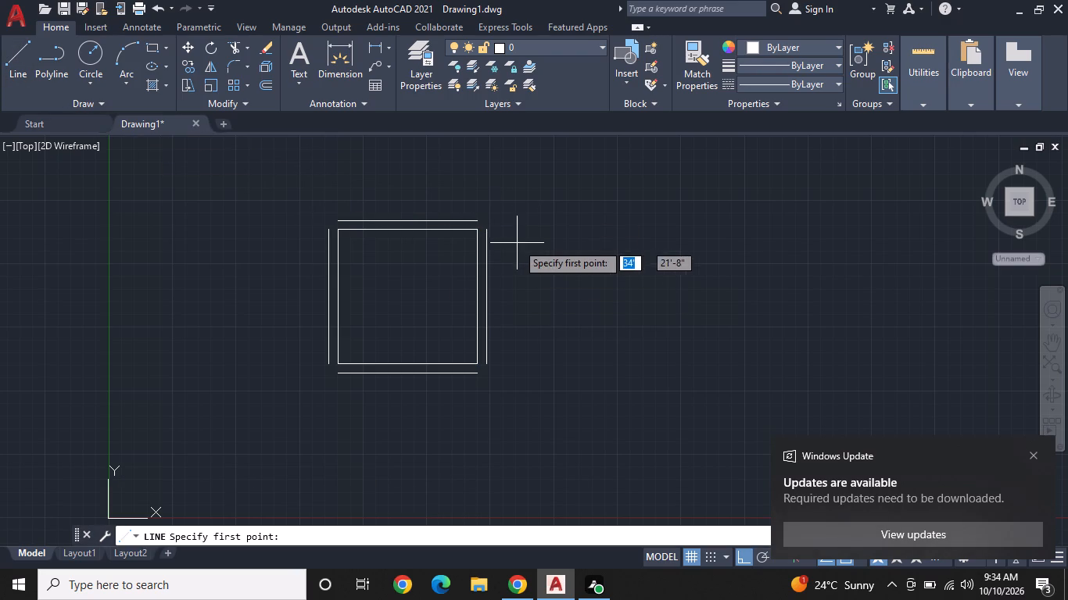
pyautogui.click(490, 230)
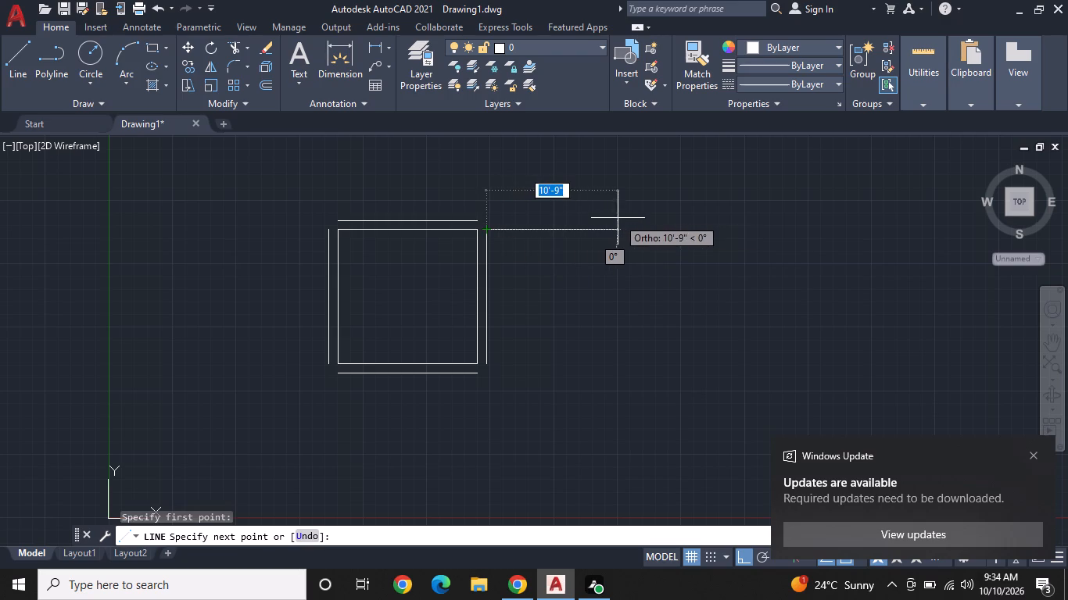
pyautogui.write("11'6")
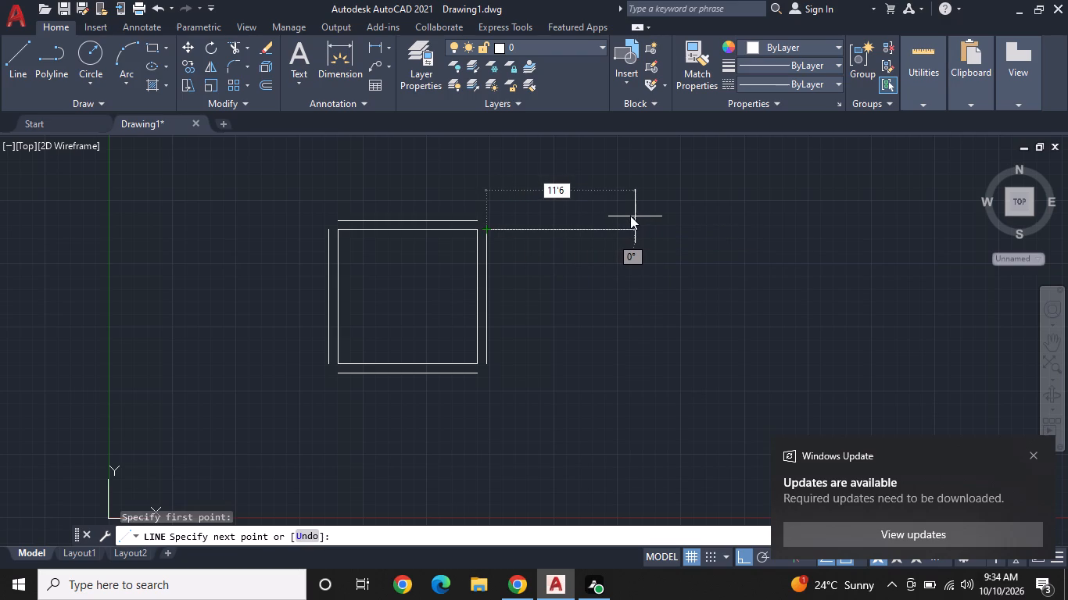
pyautogui.hotkey('shift', '"')
pyautogui.press('Return')
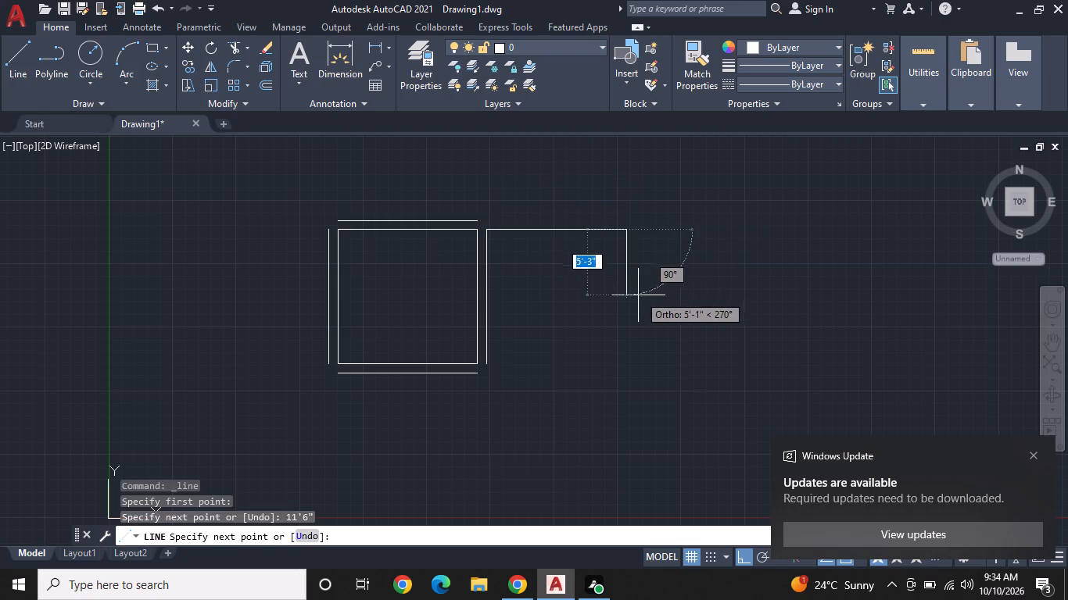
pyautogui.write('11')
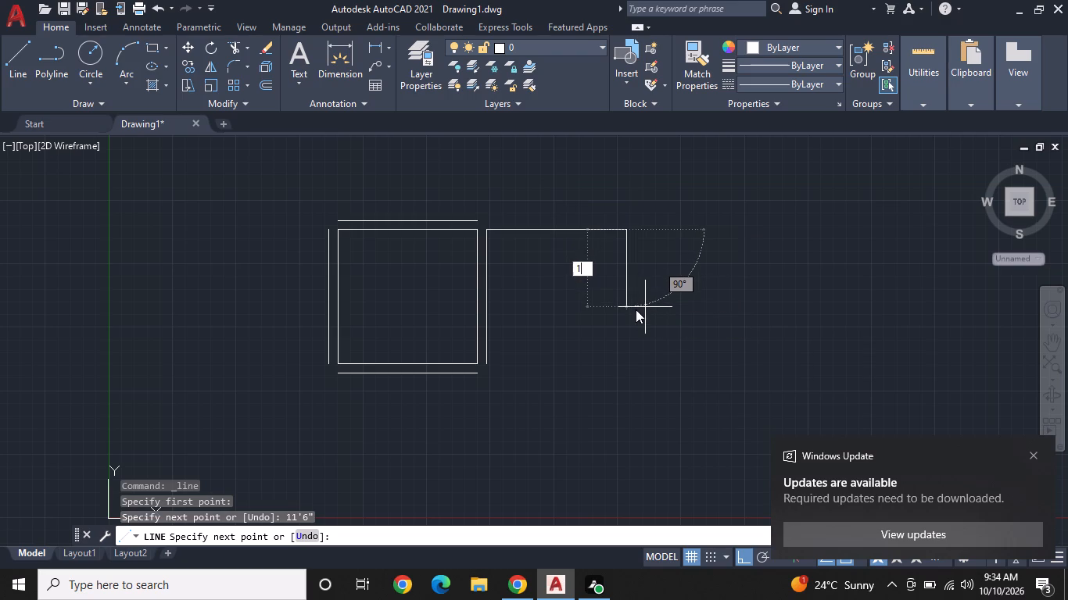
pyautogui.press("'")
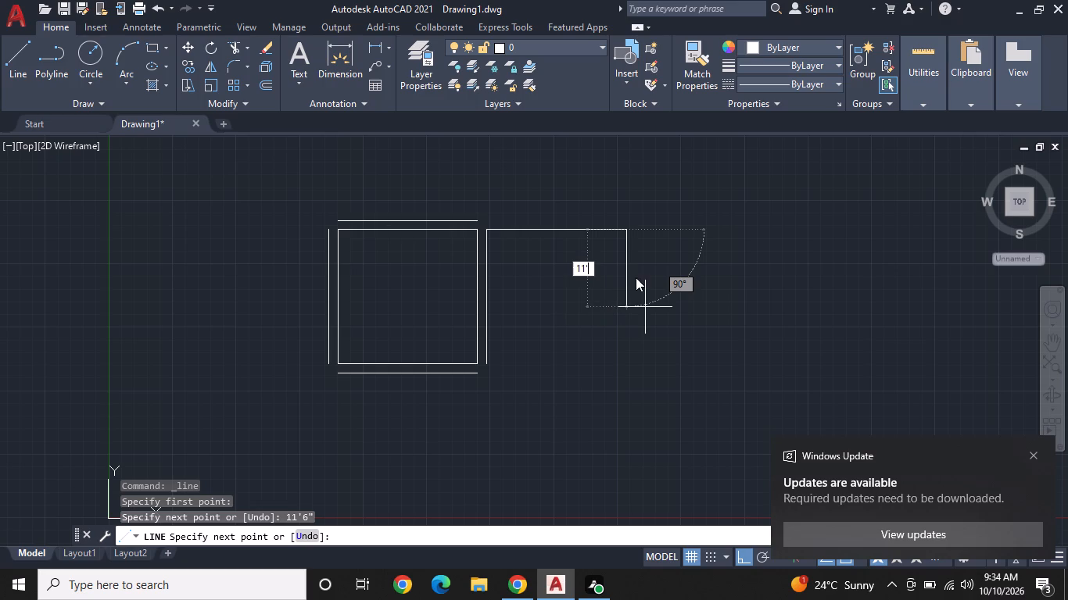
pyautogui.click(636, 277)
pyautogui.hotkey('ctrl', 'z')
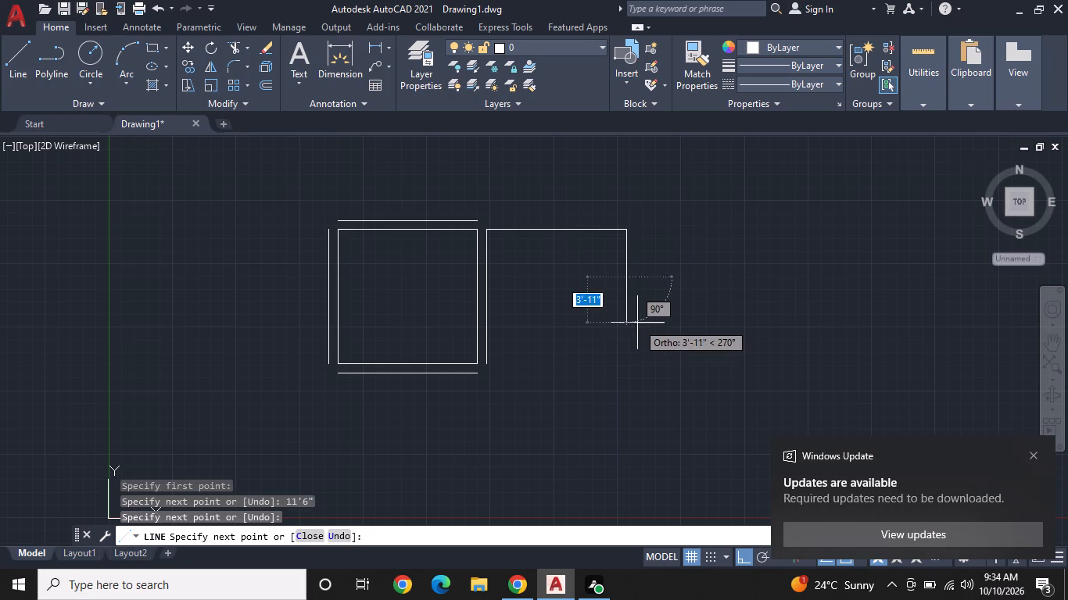
# Continue the line 11'6" straight down from the end of the horizontal segment.
pyautogui.press('1')
pyautogui.press('1')
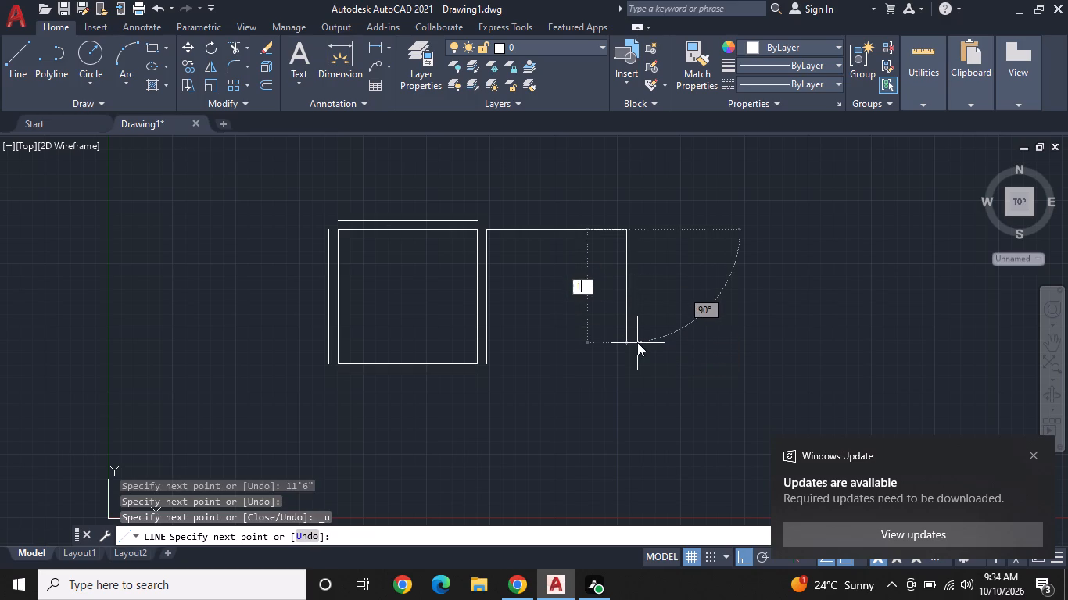
pyautogui.write("'6")
pyautogui.hotkey('shift', '"')
pyautogui.press('Return')
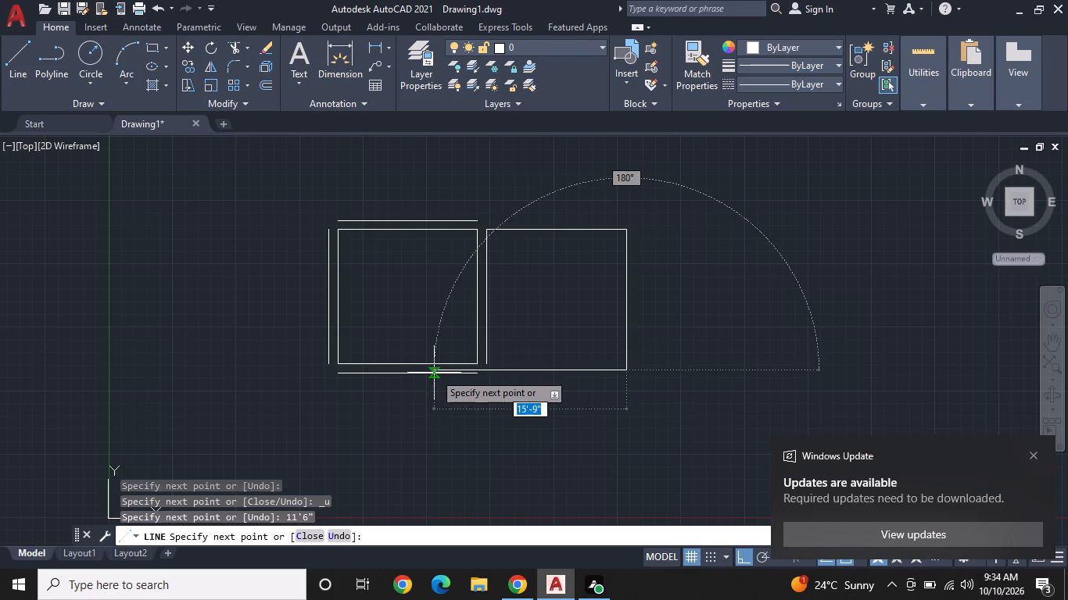
# Close the second outline with a horizontal segment back below the right-hand offset line and a short vertical up to that line's lower endpoint.
pyautogui.scroll(2, 523, 355)
pyautogui.moveTo(523, 355); pyautogui.dragTo(603, 278, button='middle')
pyautogui.scroll(1, 529, 347)
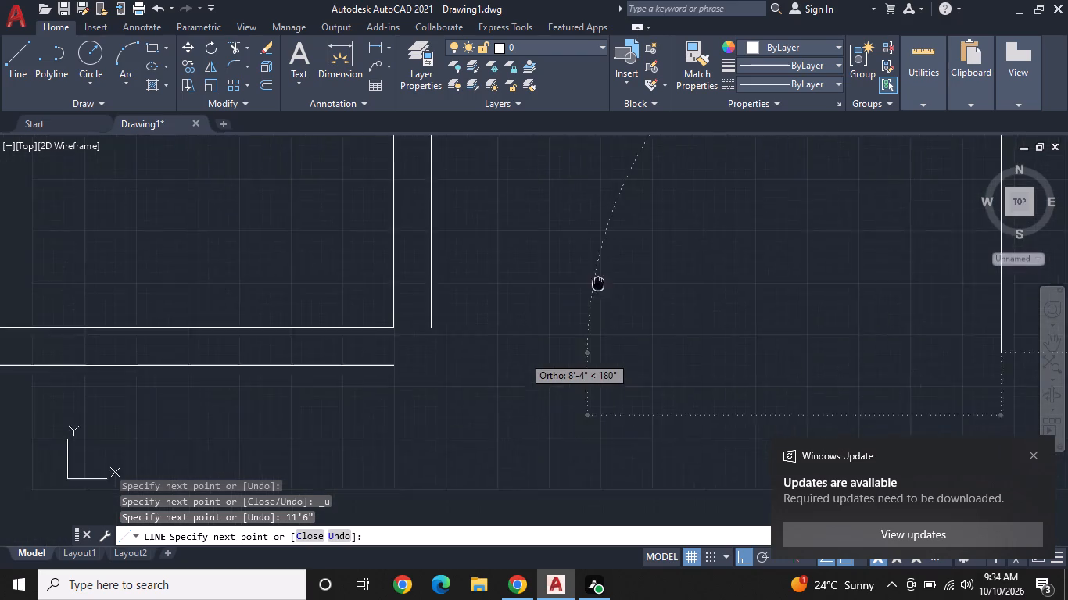
pyautogui.moveTo(603, 278); pyautogui.dragTo(609, 270, button='middle')
pyautogui.scroll(-1, 567, 296)
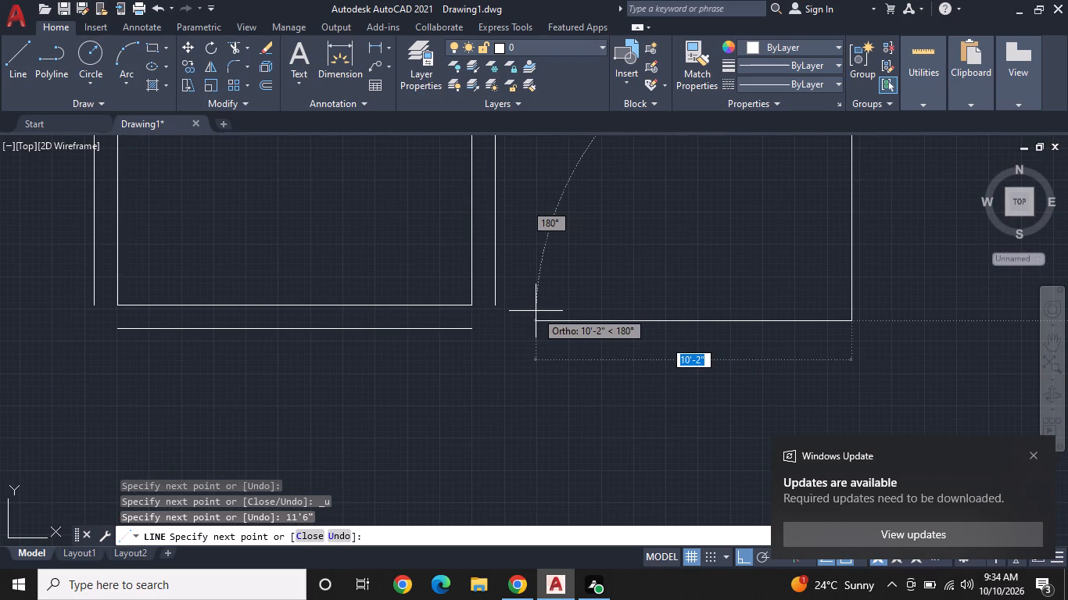
pyautogui.click(493, 320)
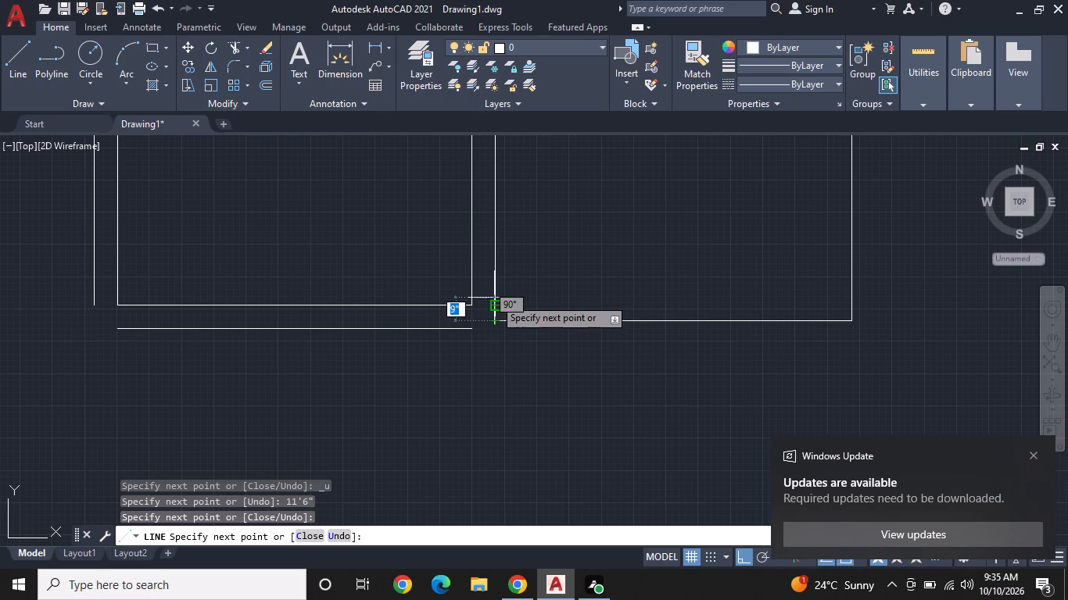
pyautogui.click(494, 300)
pyautogui.press('Escape')
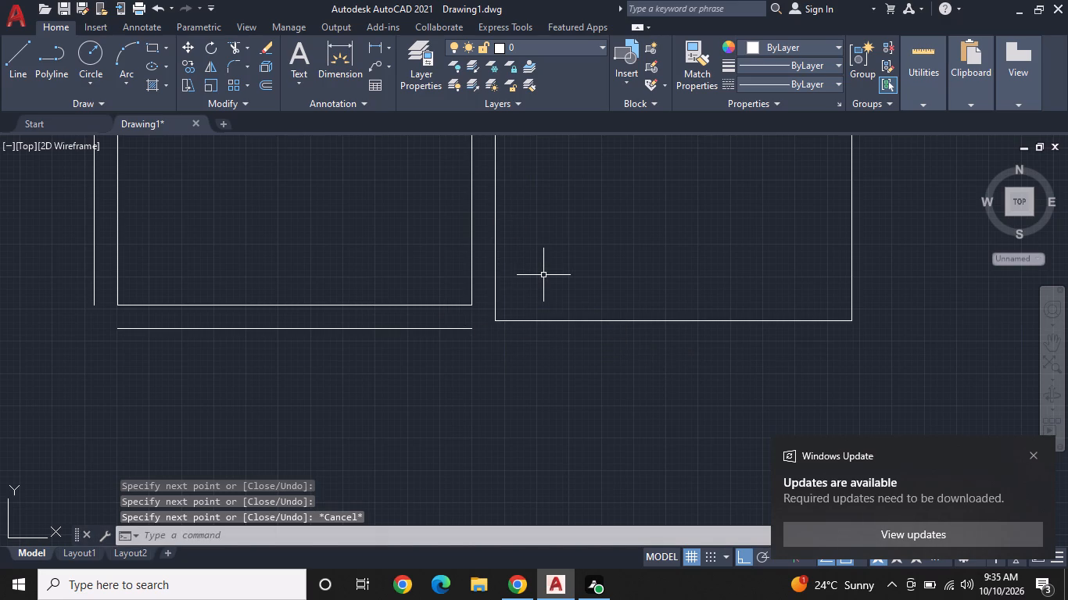
# Offset the top side of the second room outward by 9".
pyautogui.moveTo(538, 265); pyautogui.dragTo(504, 228, button='middle')
pyautogui.middleClick(504, 228)
pyautogui.middleClick(504, 228)
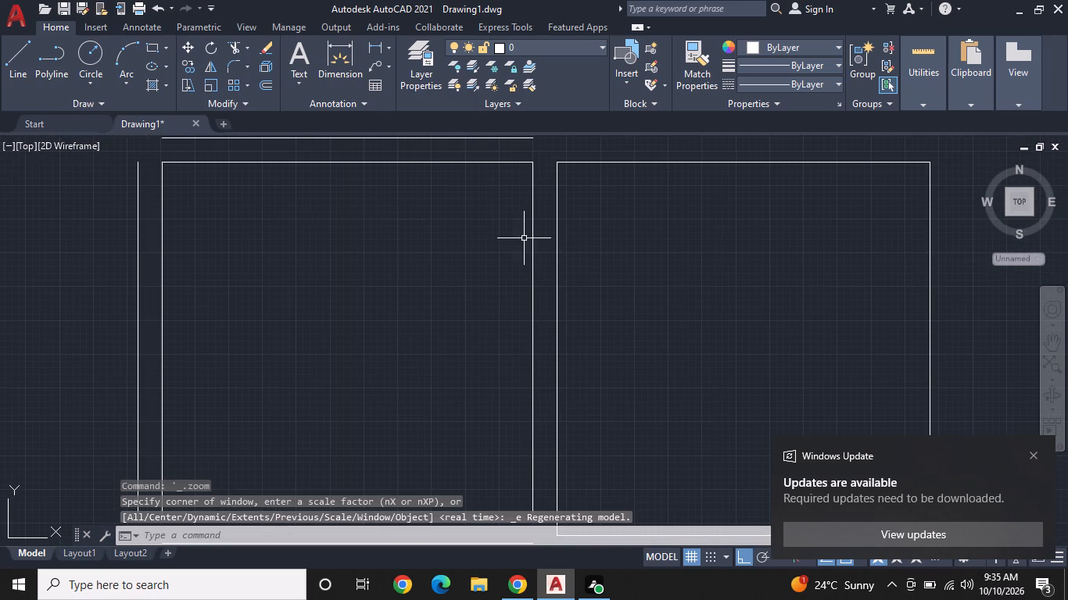
pyautogui.scroll(-1, 593, 295)
pyautogui.moveTo(595, 286); pyautogui.dragTo(465, 248, button='middle')
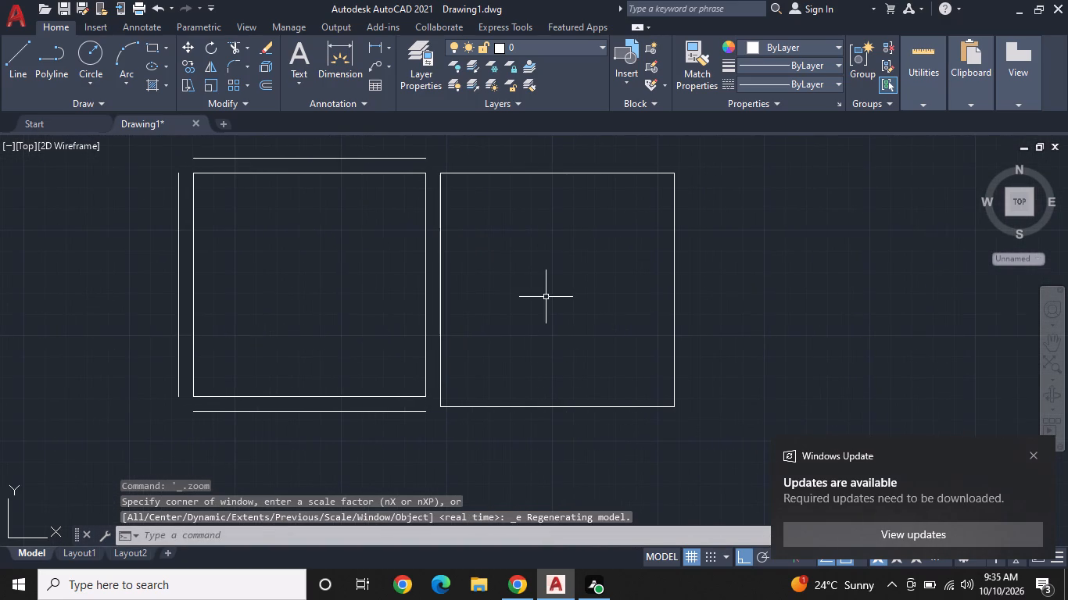
pyautogui.moveTo(550, 300); pyautogui.dragTo(479, 287, button='middle')
pyautogui.press('Escape')
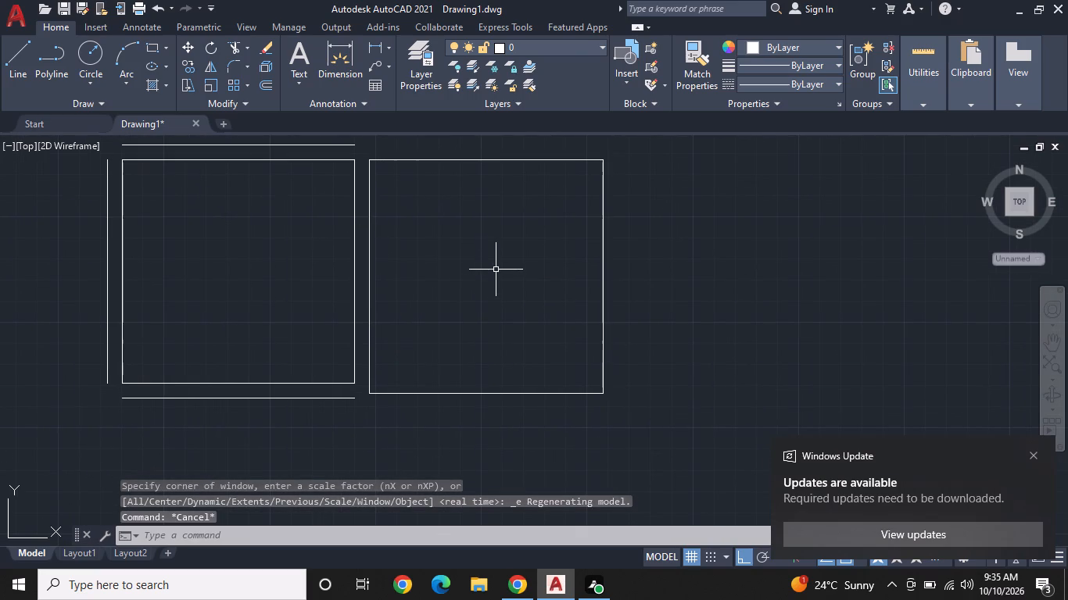
pyautogui.scroll(1, 496, 270)
pyautogui.moveTo(461, 280); pyautogui.dragTo(389, 297, button='middle')
pyautogui.scroll(-1, 385, 290)
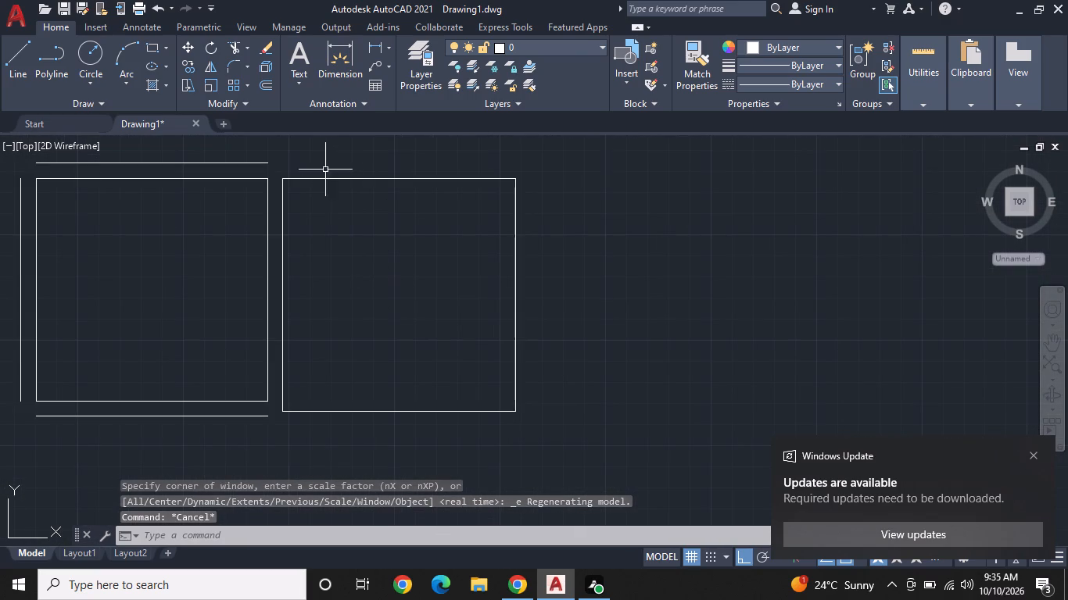
pyautogui.click(268, 85)
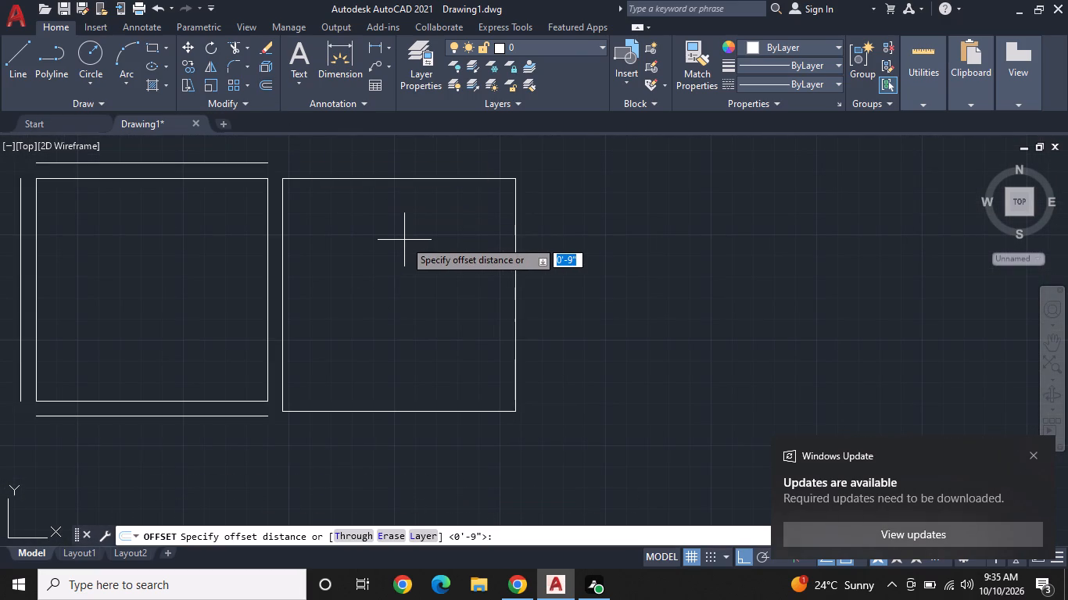
pyautogui.press('space')
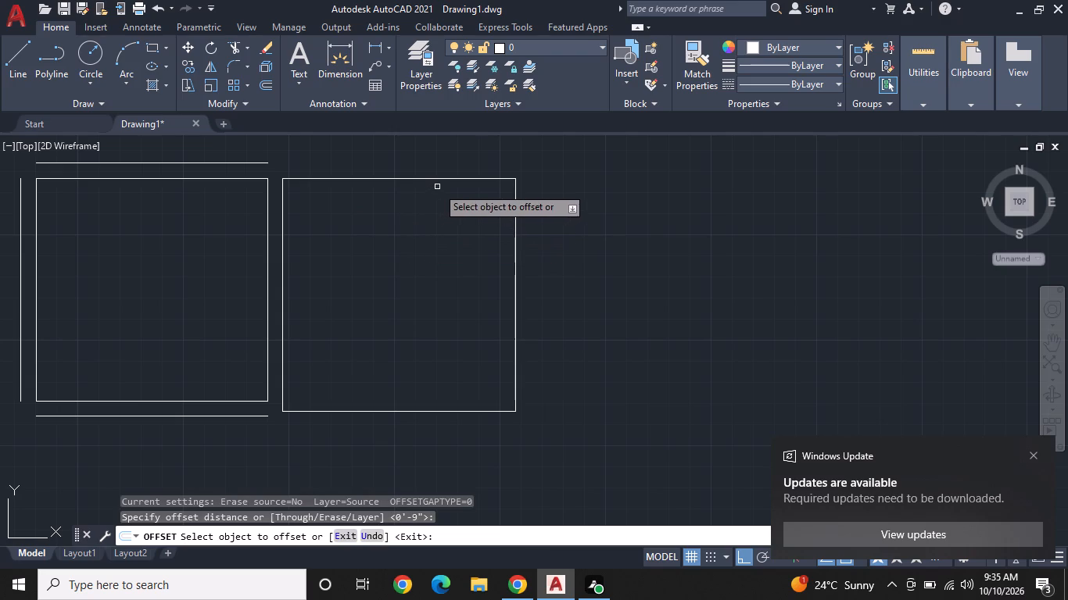
pyautogui.click(447, 180)
pyautogui.click(461, 137)
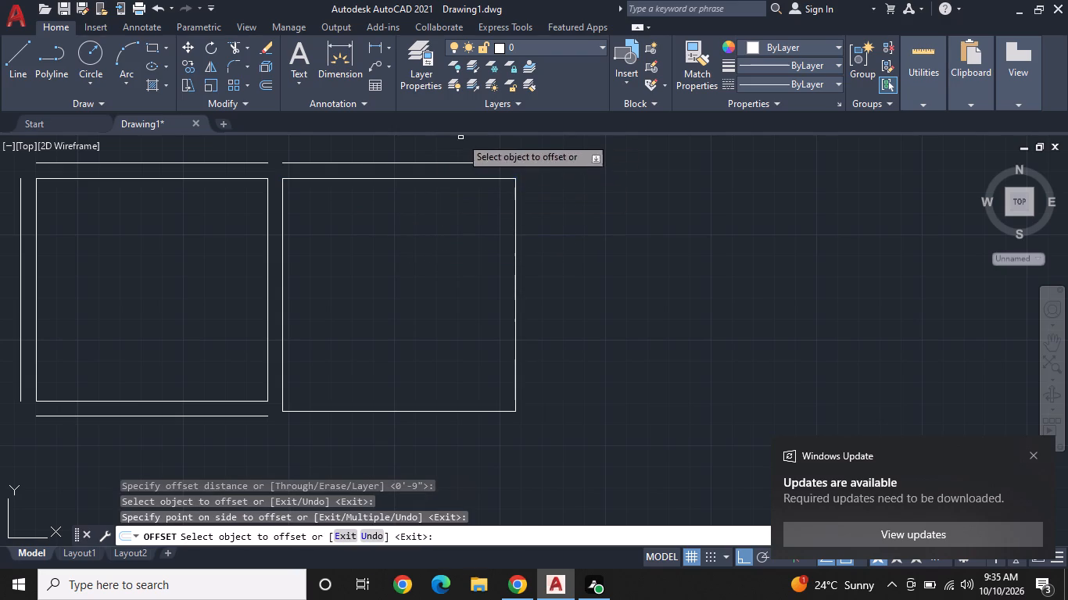
# Offset the right side of the second room outward by the same 9" and finish the Offset command.
pyautogui.moveTo(568, 239); pyautogui.dragTo(521, 248, button='middle')
pyautogui.moveTo(499, 249); pyautogui.dragTo(453, 250, button='middle')
pyautogui.scroll(-1, 451, 248)
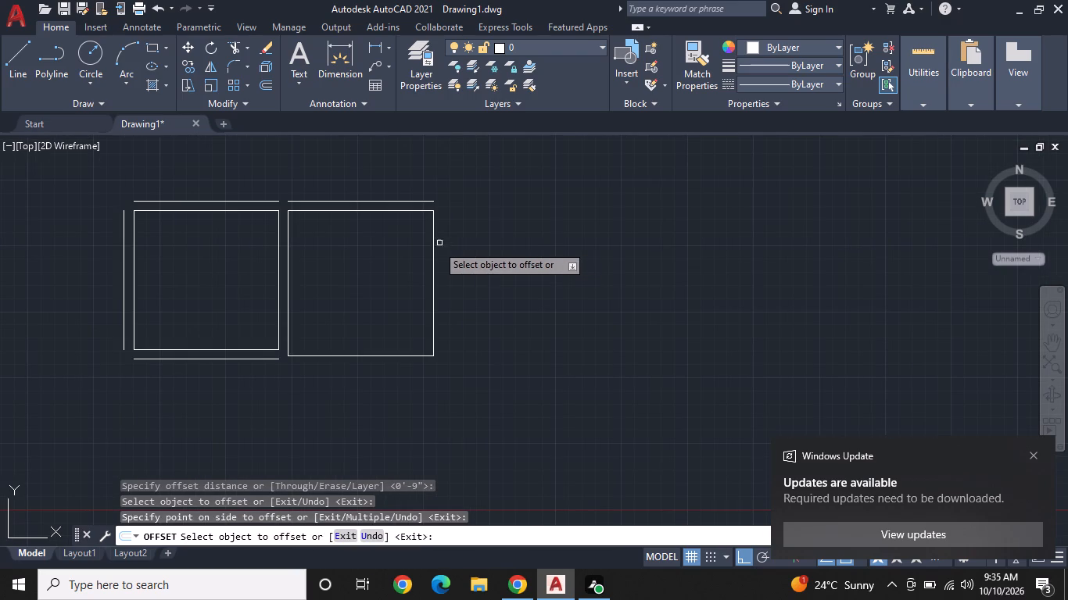
pyautogui.click(432, 245)
pyautogui.click(457, 242)
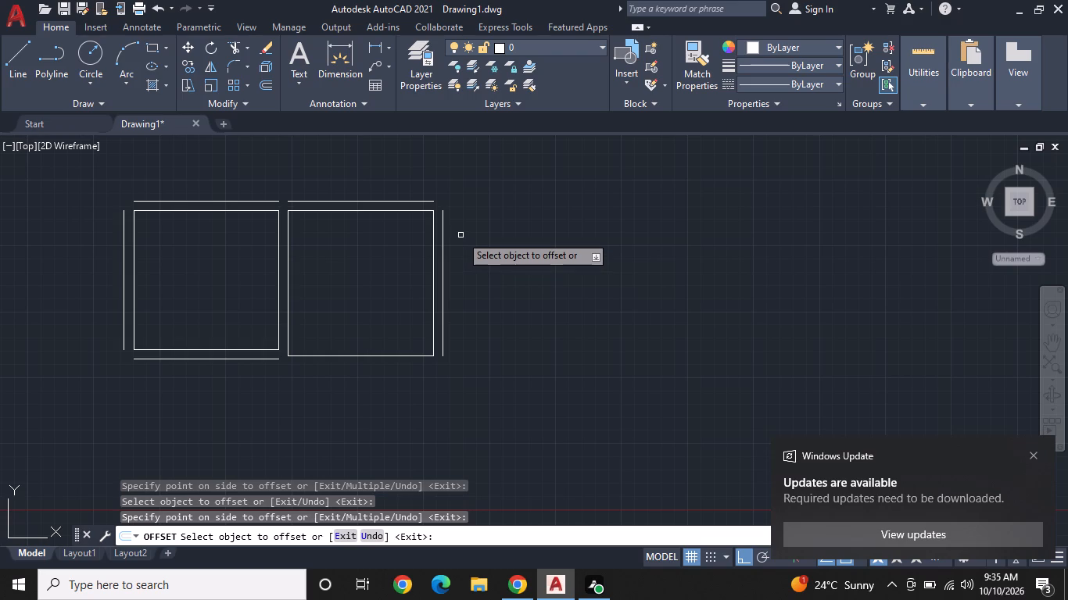
pyautogui.press('Escape')
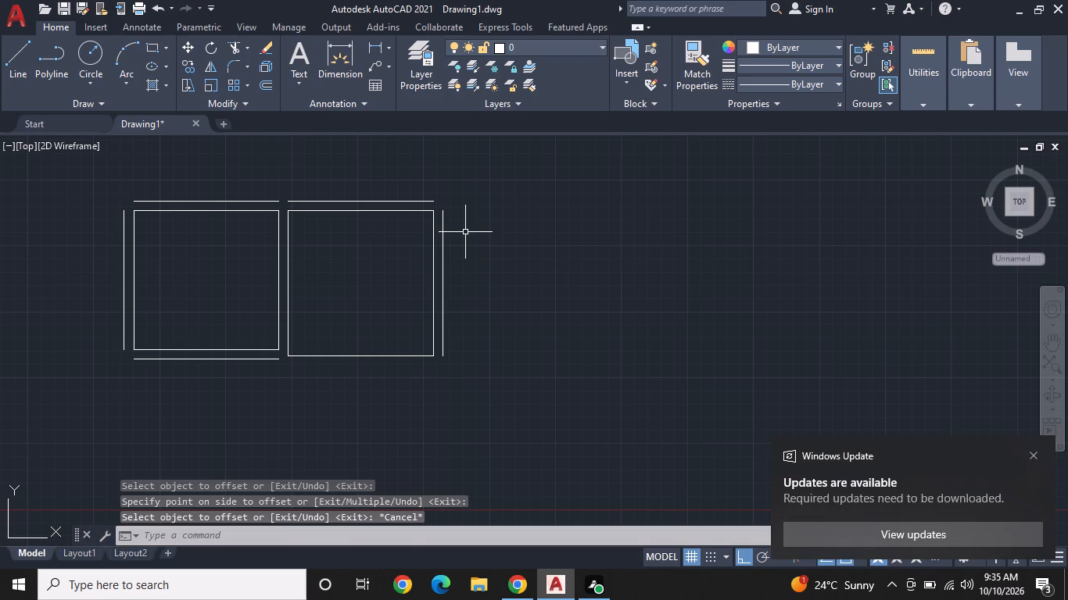
# Start a line at the top endpoint of the second room's right-hand offset line and draw it 12'3" horizontally, away from the room.
pyautogui.write('L')
pyautogui.press('space')
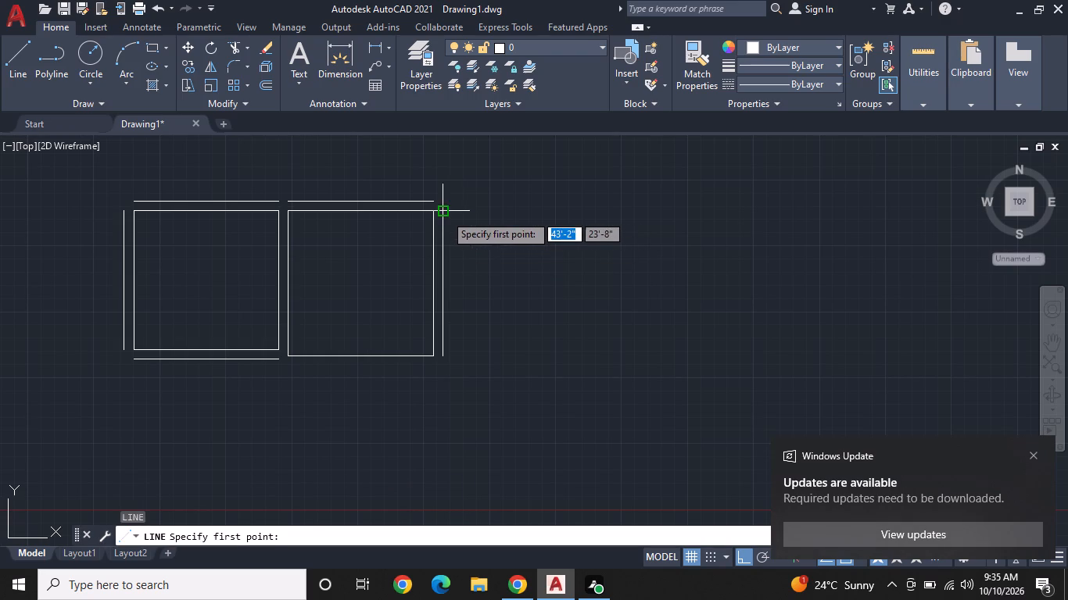
pyautogui.click(445, 214)
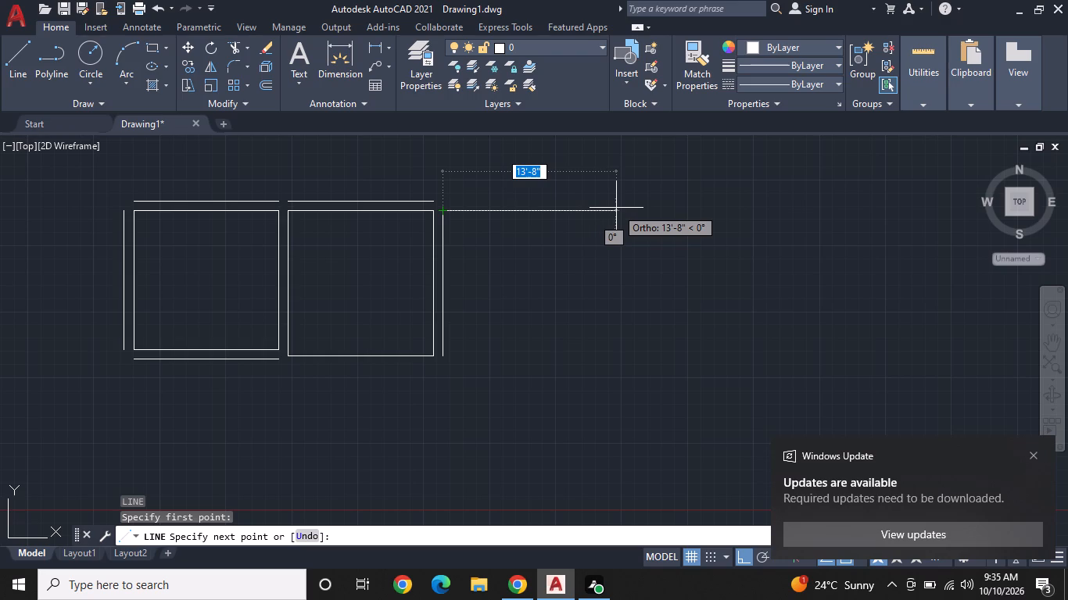
pyautogui.write('12')
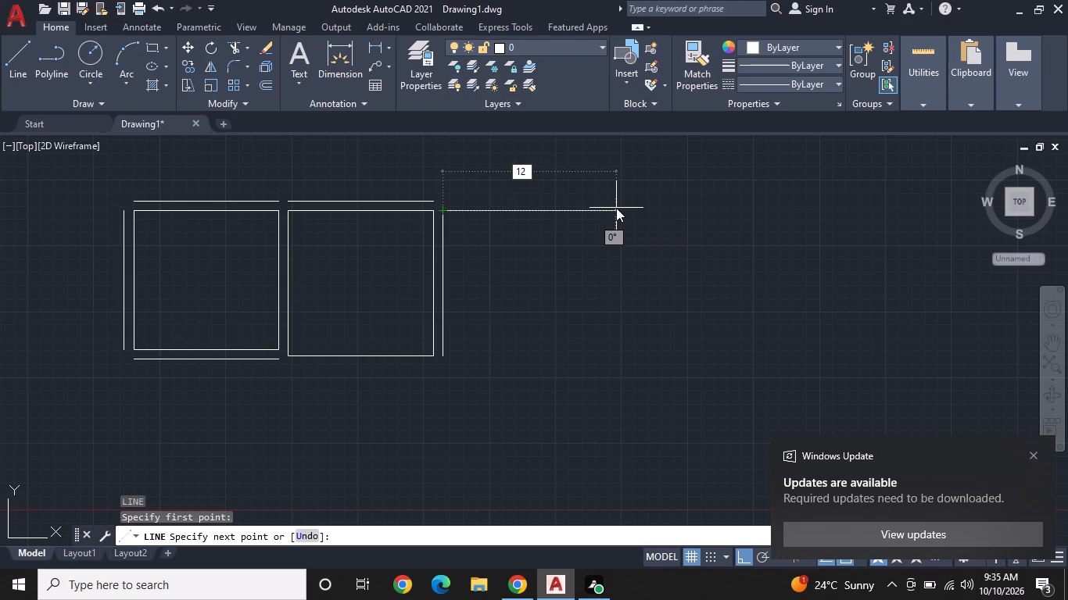
pyautogui.write("'3")
pyautogui.hotkey('shift', '"')
pyautogui.press('Return')
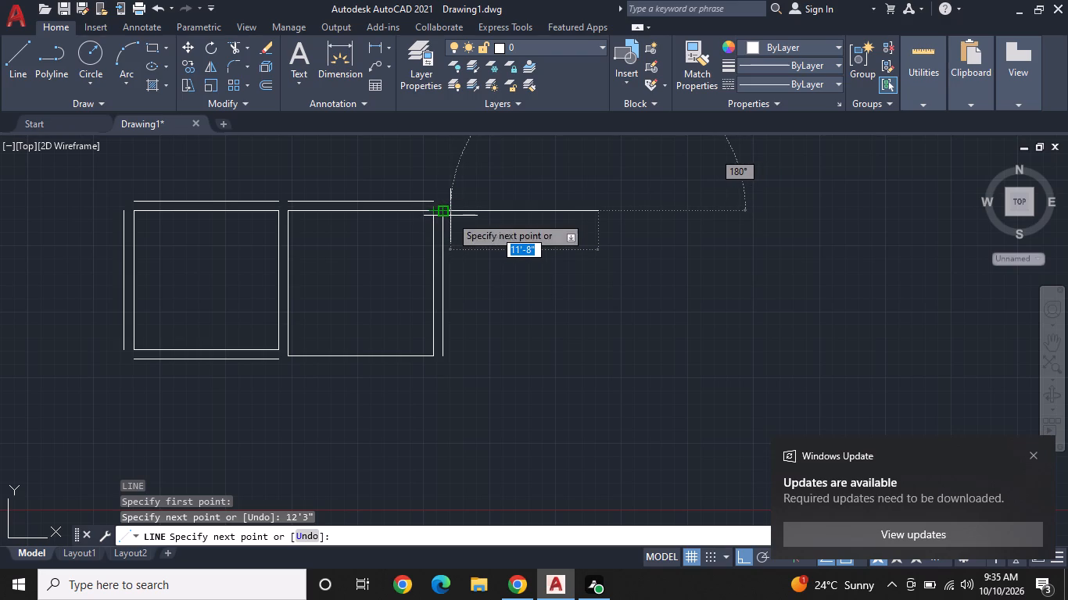
# Continue the line 9' straight down from the end of the 12'3" segment.
pyautogui.scroll(1, 450, 216)
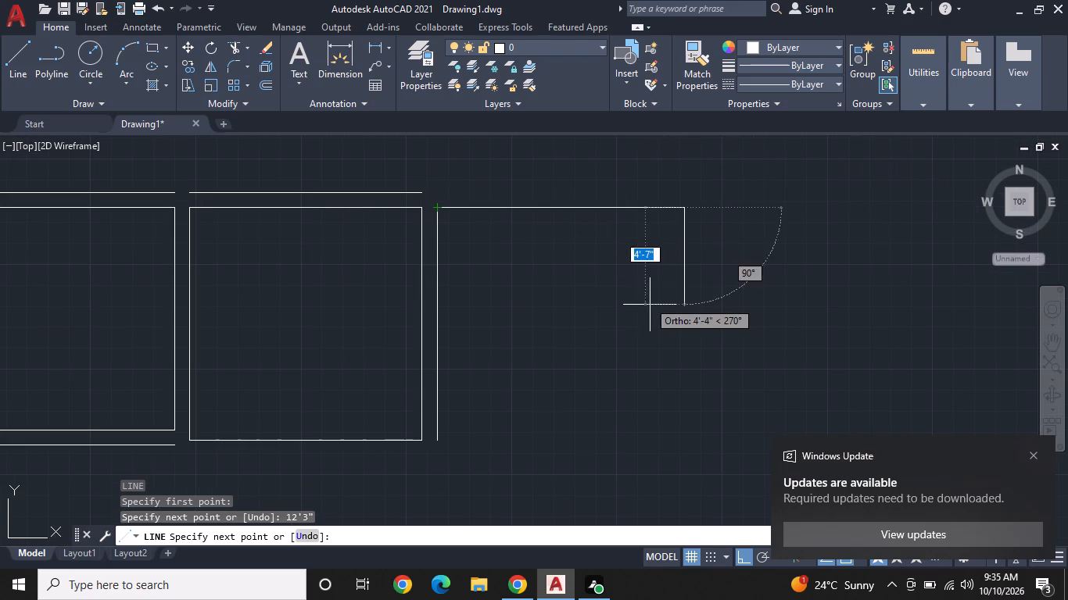
pyautogui.moveTo(654, 315); pyautogui.dragTo(608, 285, button='middle')
pyautogui.scroll(1, 607, 284)
pyautogui.scroll(-1, 604, 281)
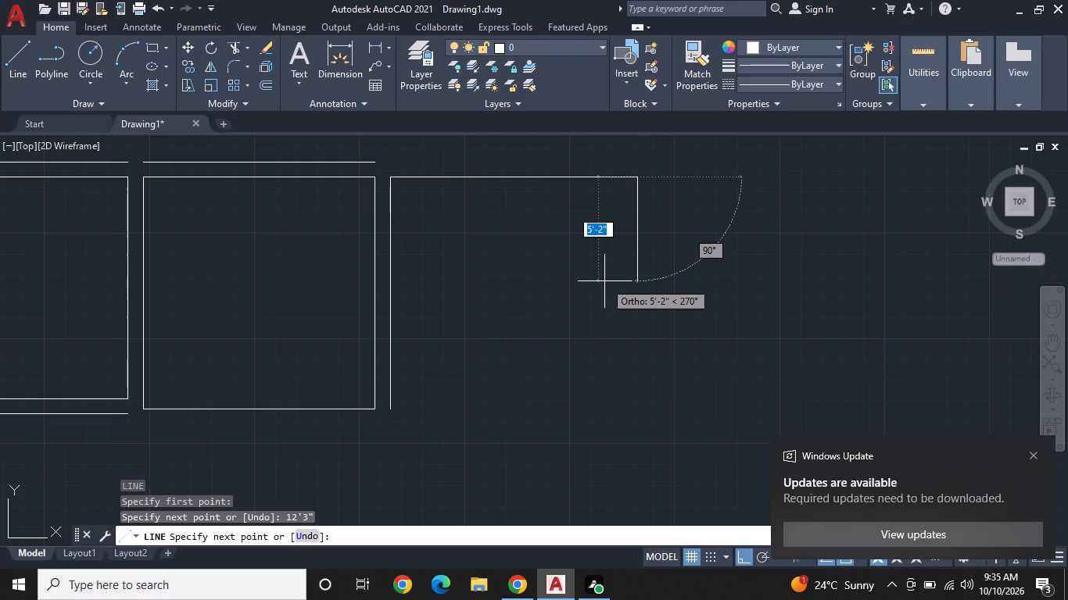
pyautogui.press('9')
pyautogui.press("'")
pyautogui.press('Return')
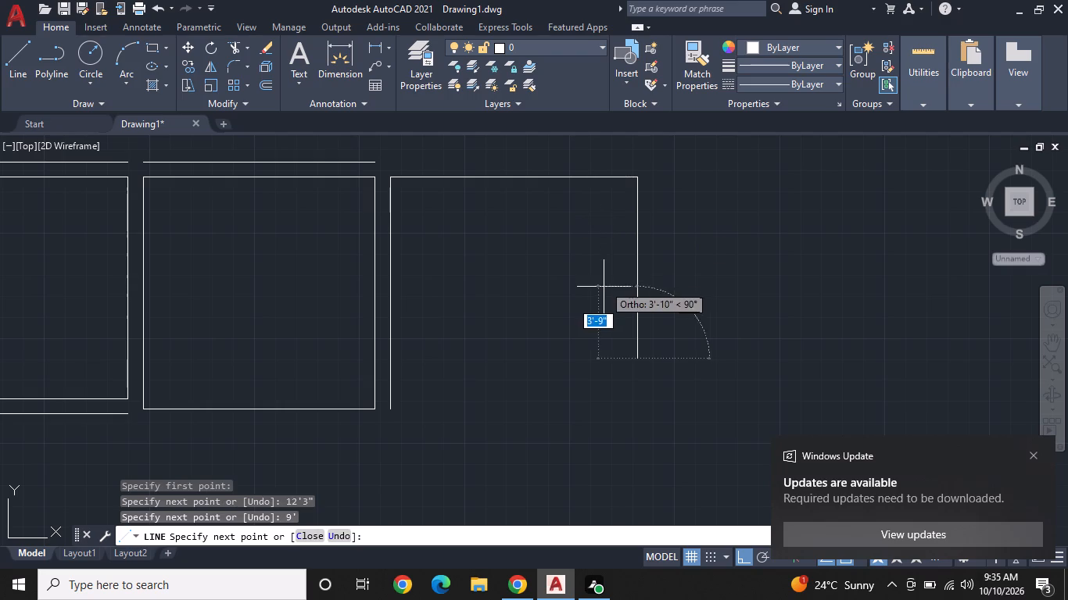
# Draw a 5' by 5' square from the lower end of the 9' segment: 5' back toward the second room, 5' down, and closed at the start corner.
pyautogui.moveTo(580, 305); pyautogui.dragTo(572, 250, button='middle')
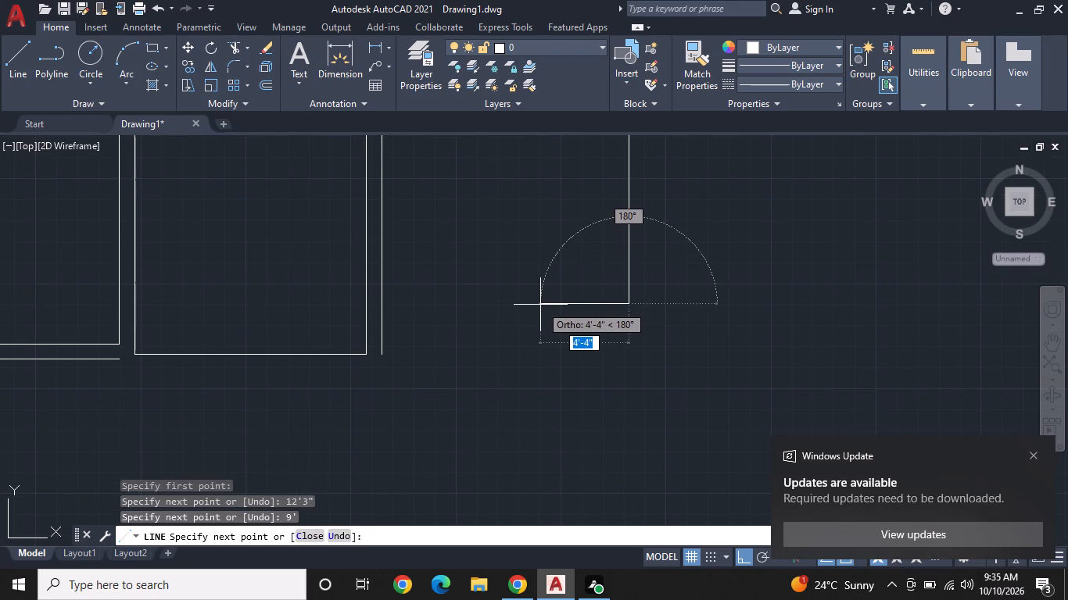
pyautogui.write("5'")
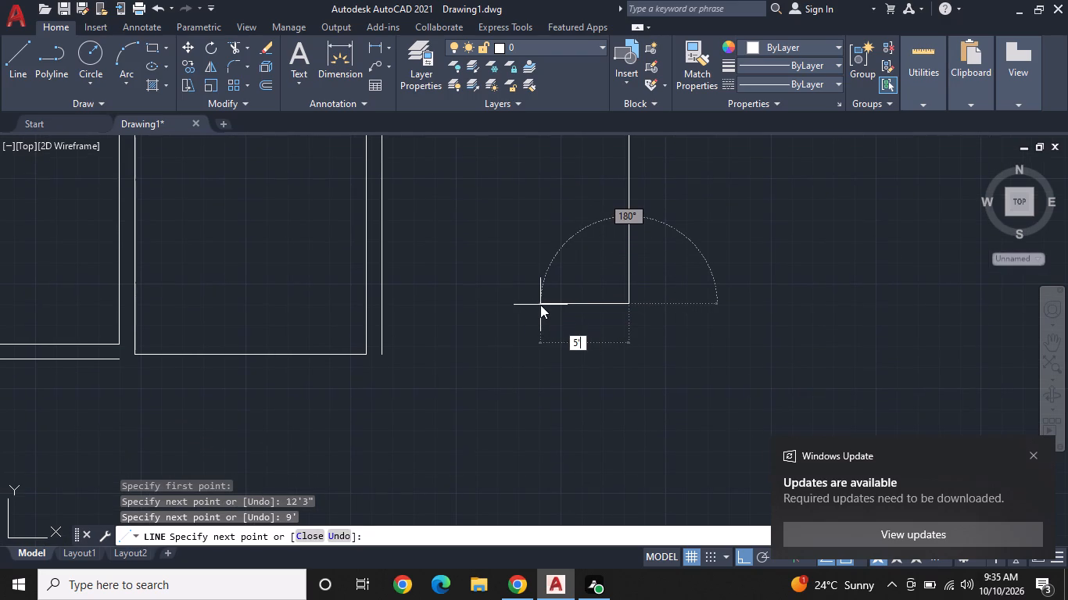
pyautogui.press('Return')
pyautogui.moveTo(532, 328); pyautogui.dragTo(528, 318, button='middle')
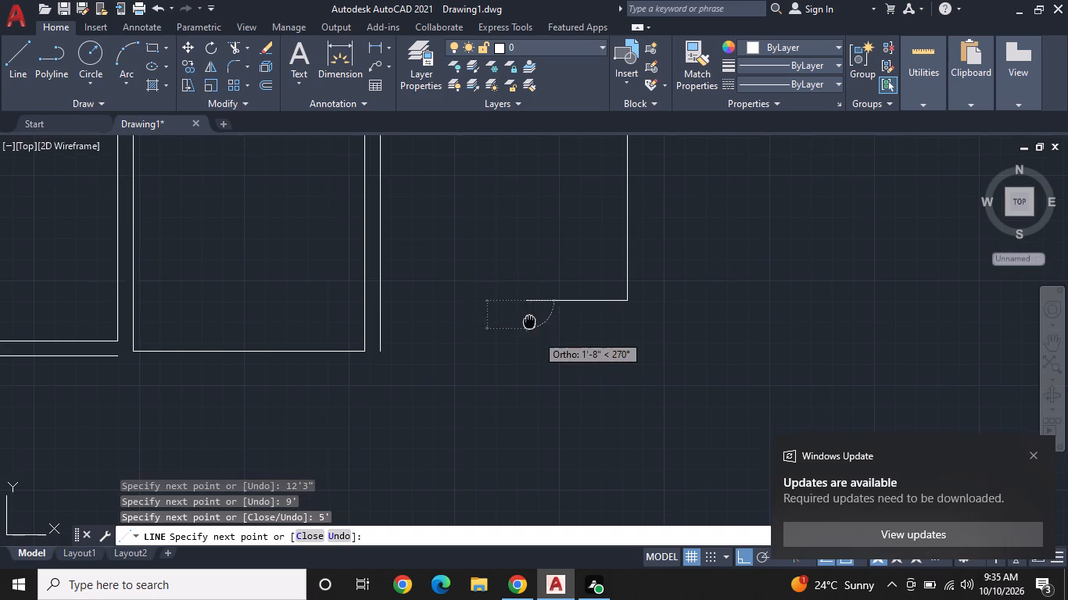
pyautogui.moveTo(528, 318); pyautogui.dragTo(526, 271, button='middle')
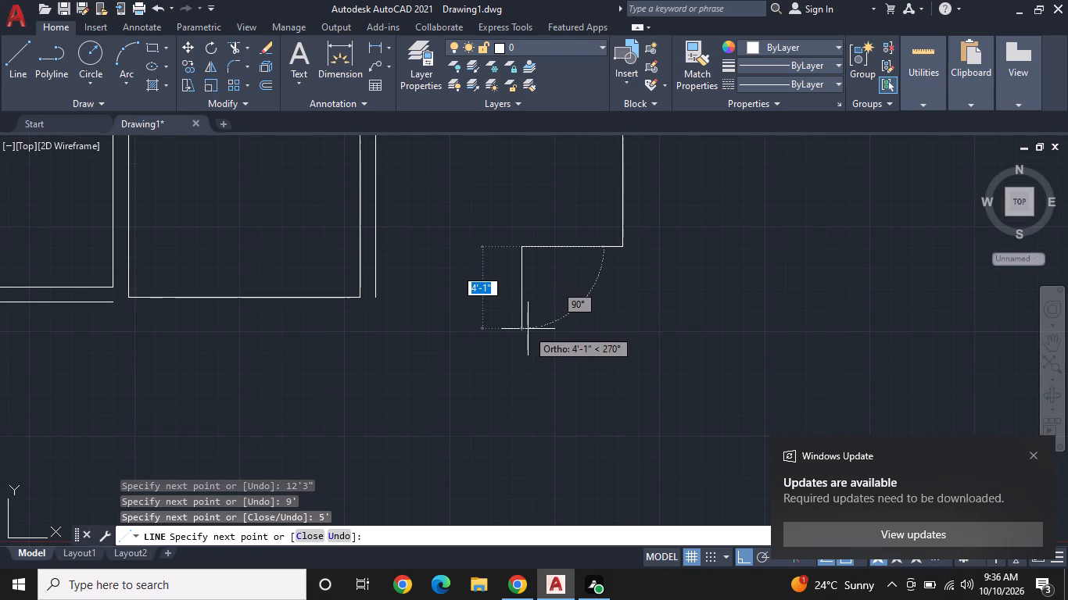
pyautogui.press('5')
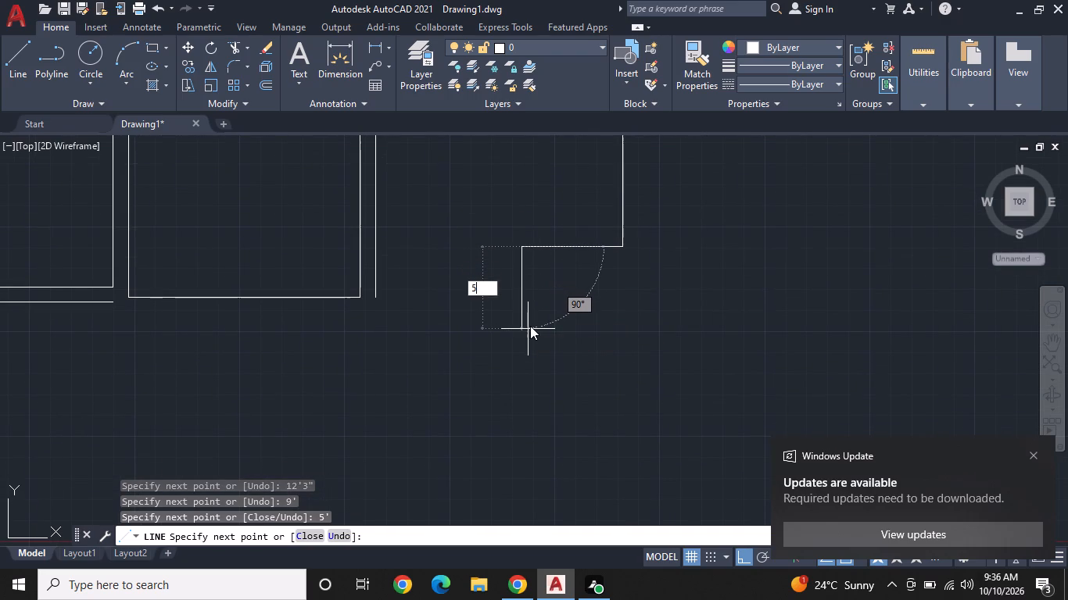
pyautogui.press("'")
pyautogui.press('Return')
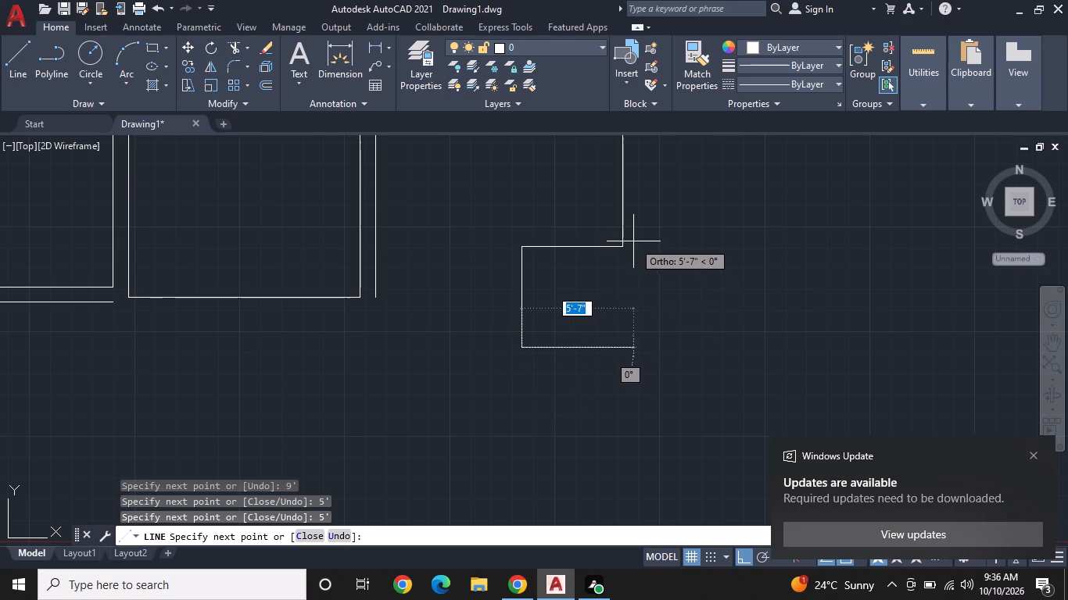
pyautogui.click(622, 346)
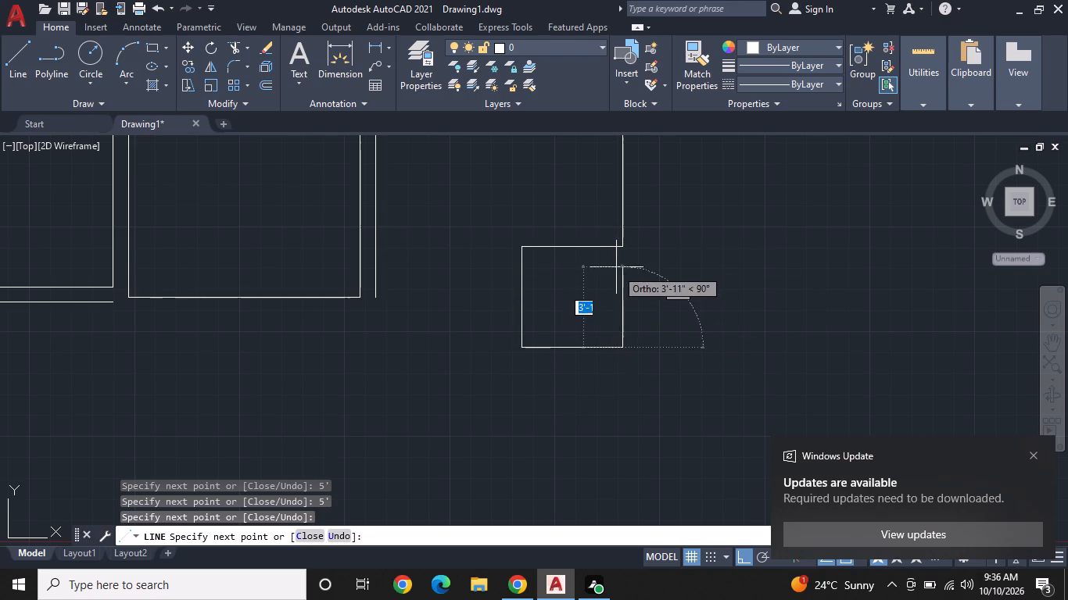
pyautogui.click(623, 250)
pyautogui.press('space')
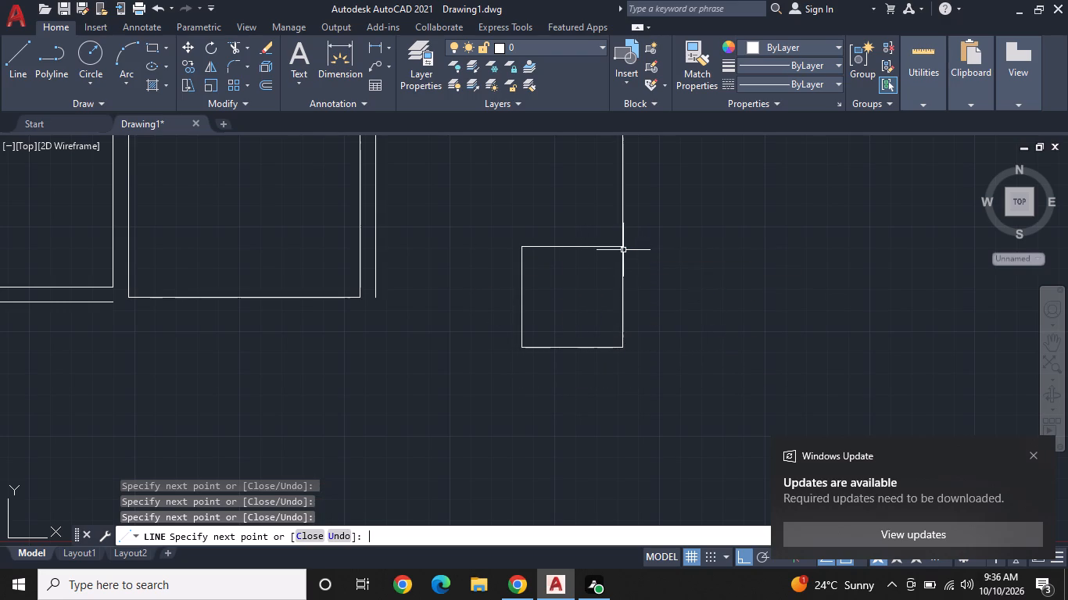
# Offset the top side of the 5' square inward by 9".
pyautogui.scroll(-1, 623, 261)
pyautogui.moveTo(615, 277); pyautogui.dragTo(592, 230, button='middle')
pyautogui.scroll(1, 586, 225)
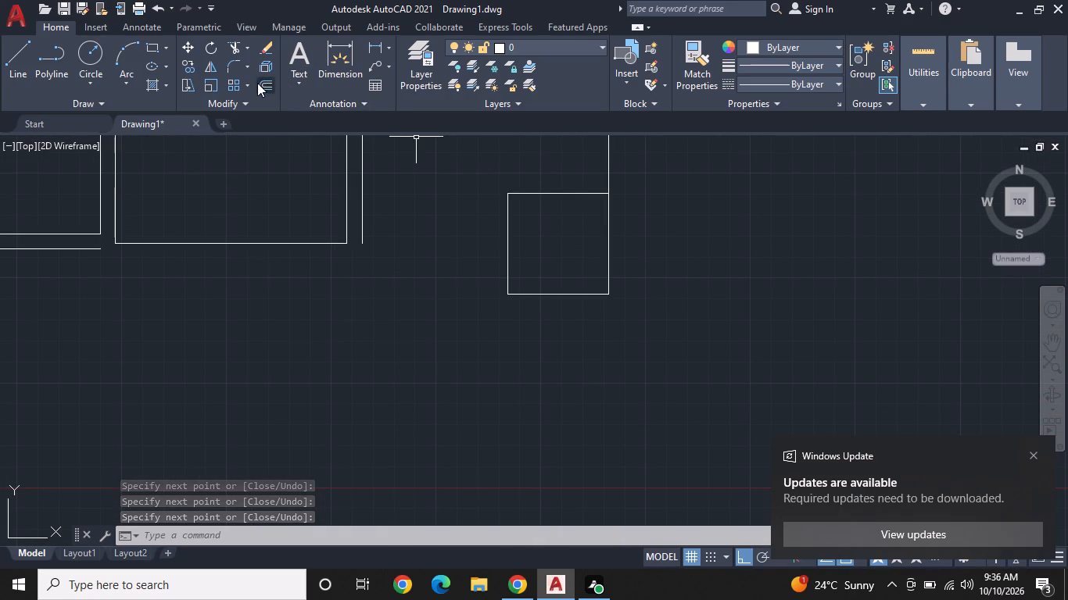
pyautogui.click(267, 82)
pyautogui.press('space')
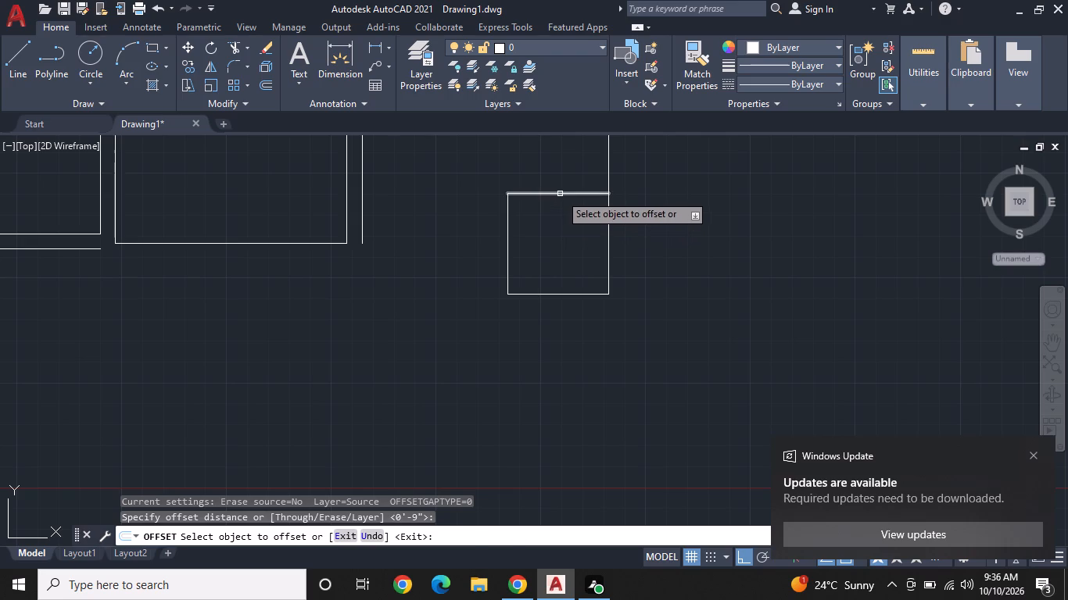
pyautogui.click(560, 194)
pyautogui.click(557, 208)
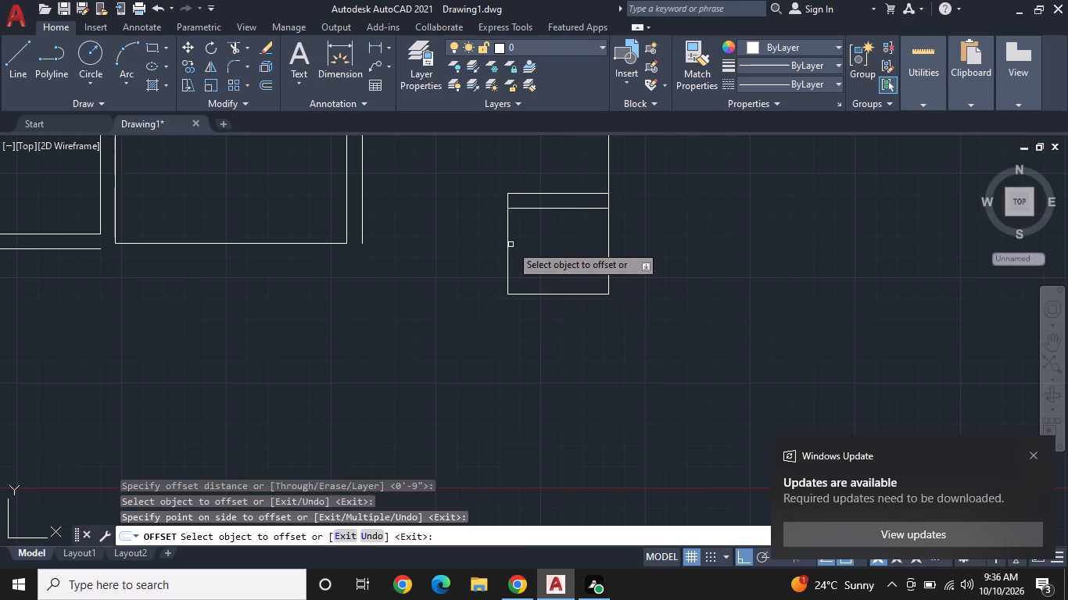
# Offset the left side of the 5' square outward by 3".
pyautogui.click(507, 239)
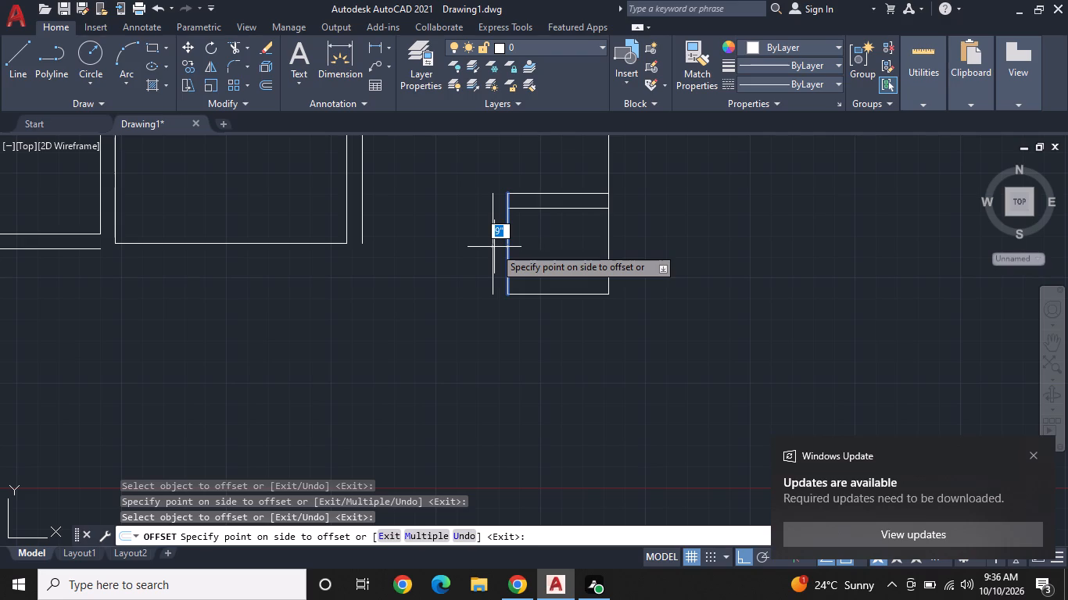
pyautogui.write('3"')
pyautogui.press('Return')
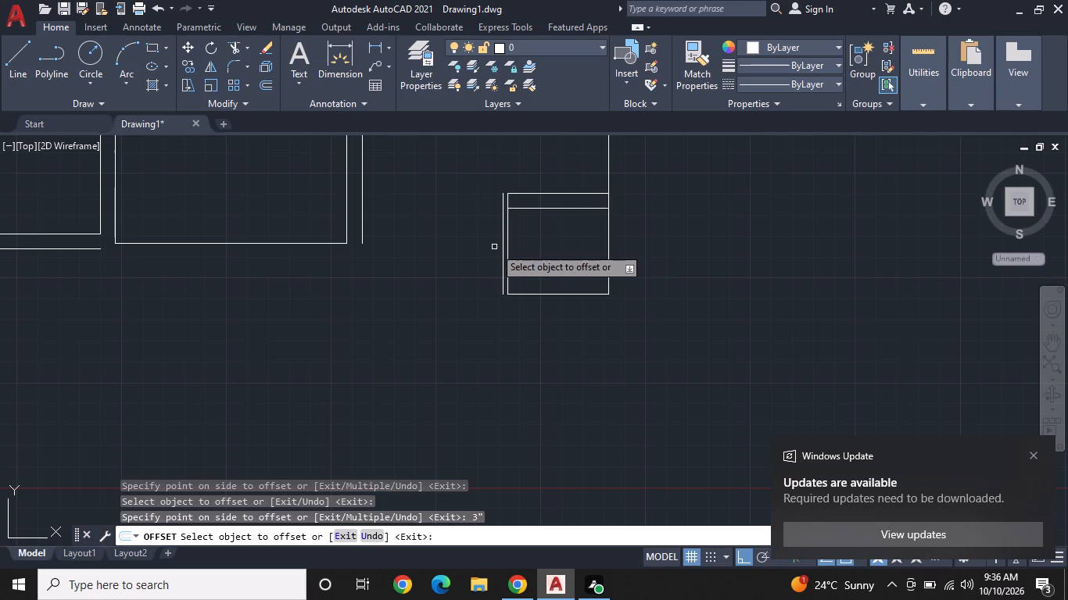
# Offset the bottom side of the 5' square outward by 4".
pyautogui.moveTo(545, 255); pyautogui.dragTo(518, 216, button='middle')
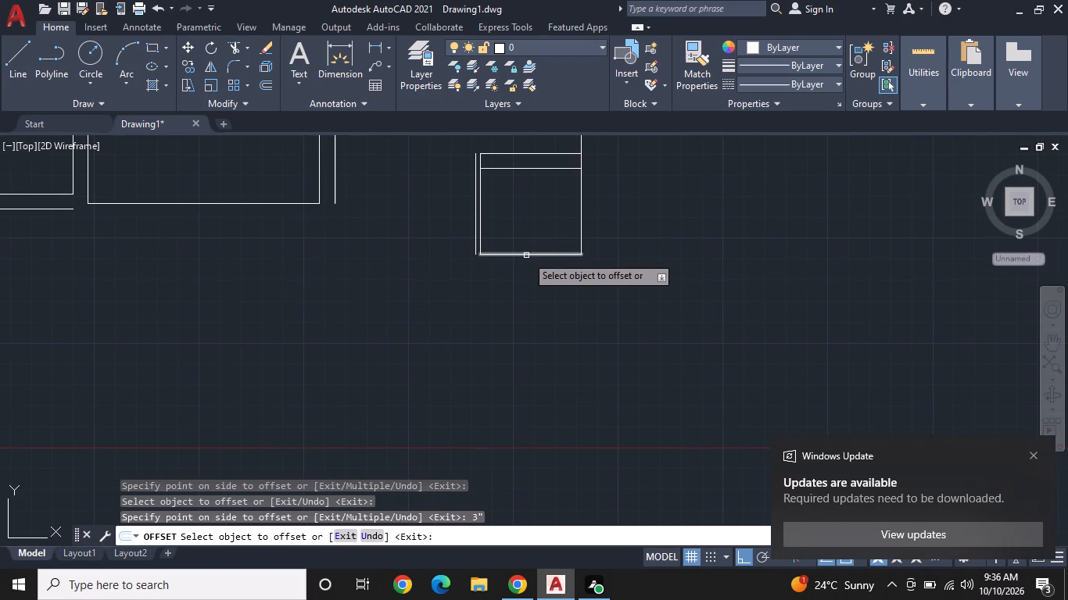
pyautogui.click(526, 255)
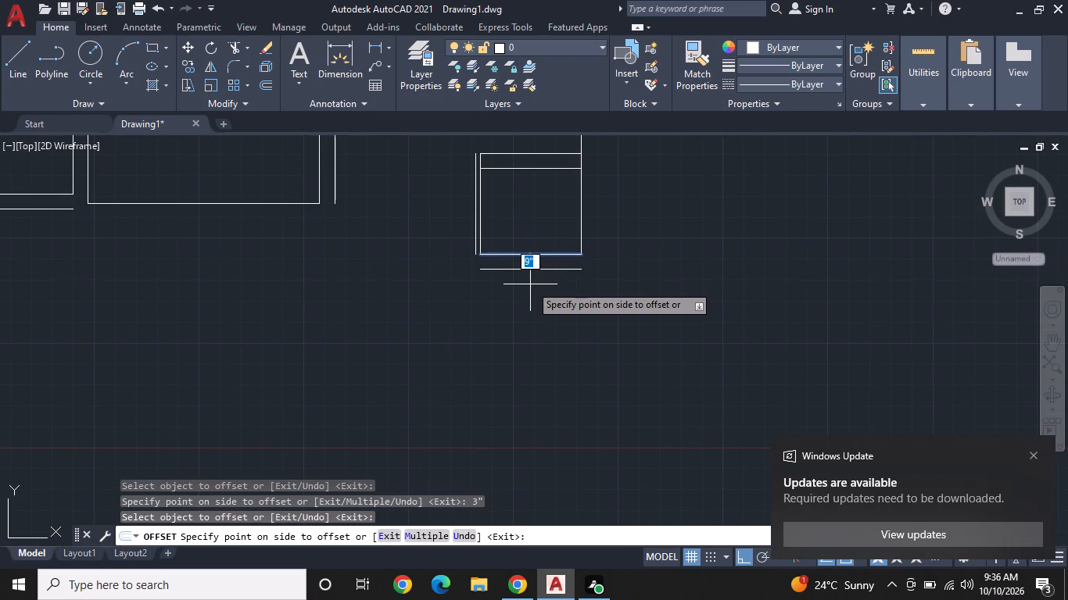
pyautogui.press('4')
pyautogui.hotkey('shift', '"')
pyautogui.press('Return')
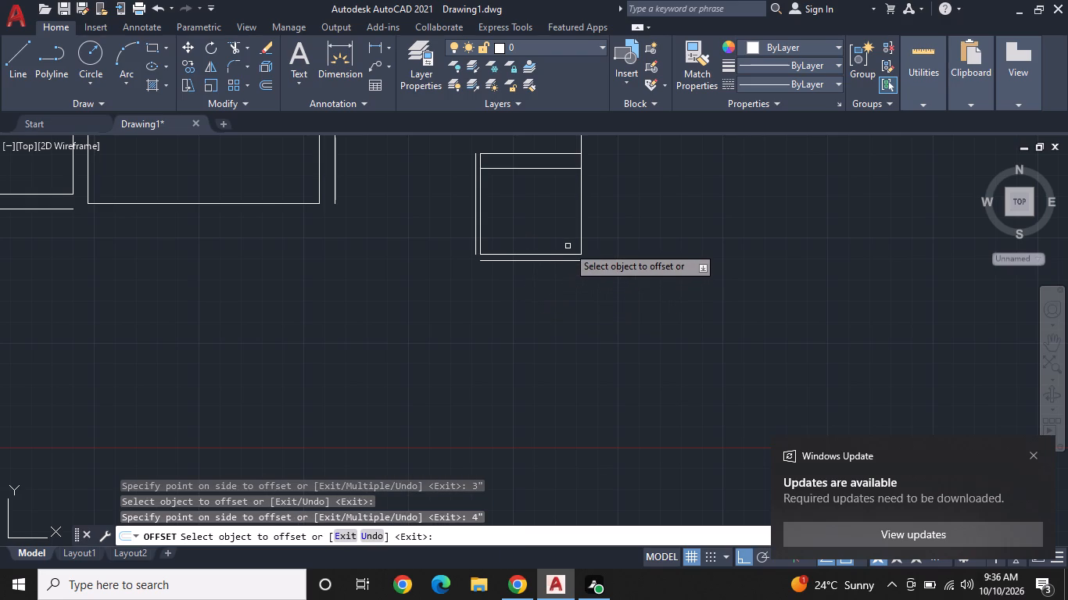
pyautogui.moveTo(568, 246); pyautogui.dragTo(576, 222, button='middle')
pyautogui.scroll(1, 576, 222)
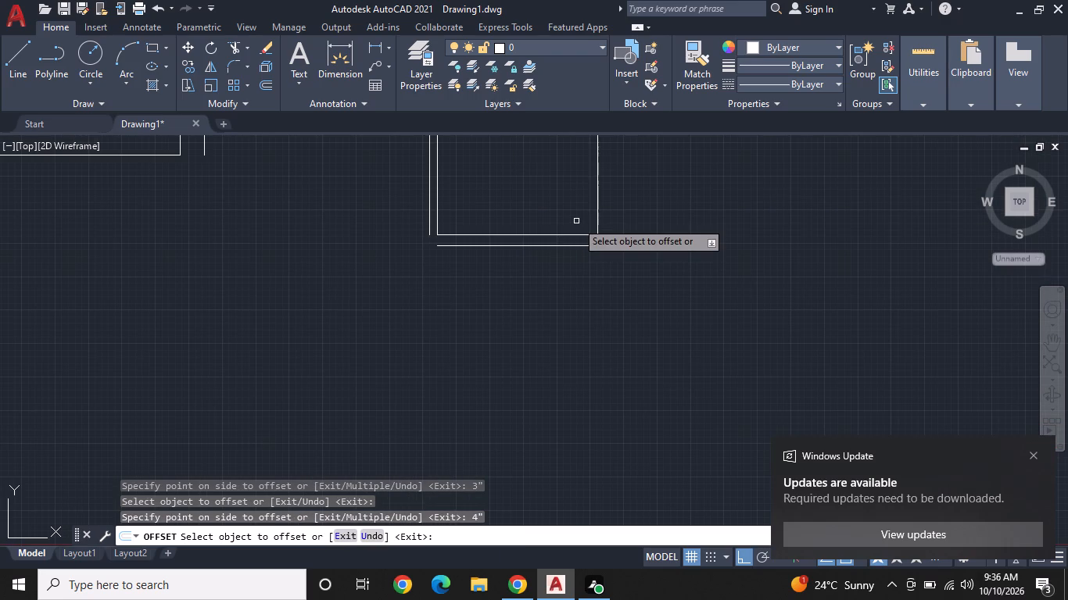
# Extend the top side of the 5' square to the 3" offset line outside its left side.
pyautogui.press('Escape')
pyautogui.scroll(-1, 576, 221)
pyautogui.moveTo(576, 221); pyautogui.dragTo(580, 222, button='middle')
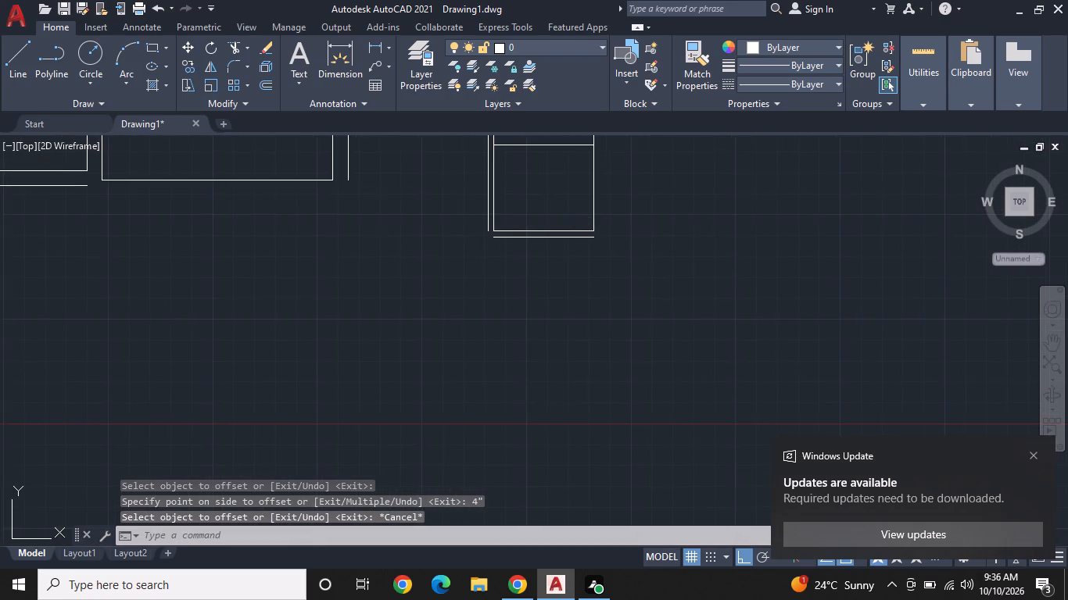
pyautogui.moveTo(580, 222); pyautogui.dragTo(590, 237, button='middle')
pyautogui.write('EX')
pyautogui.press('space')
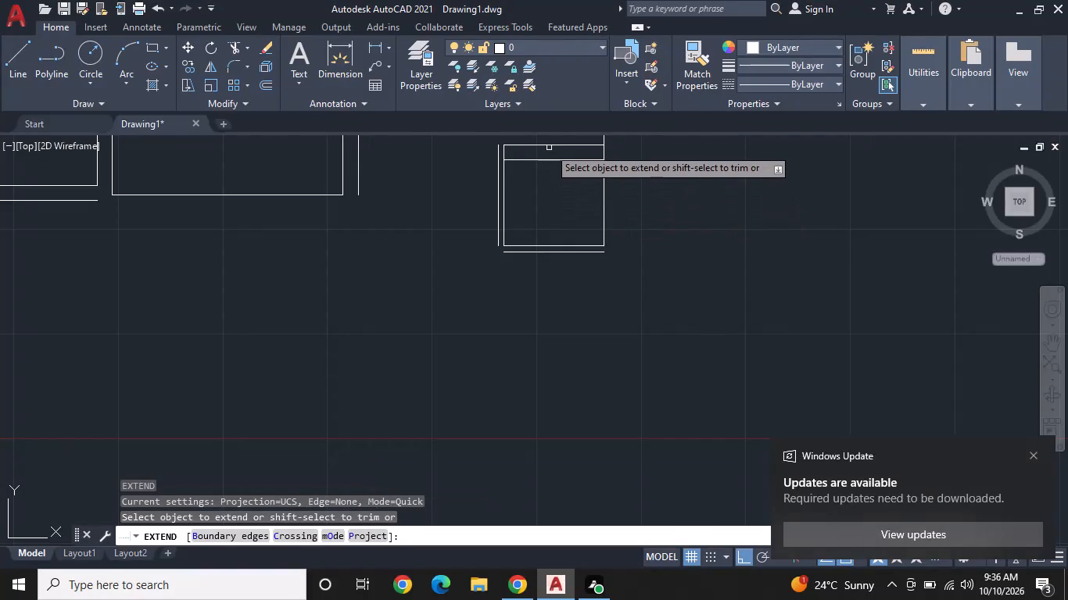
pyautogui.click(550, 145)
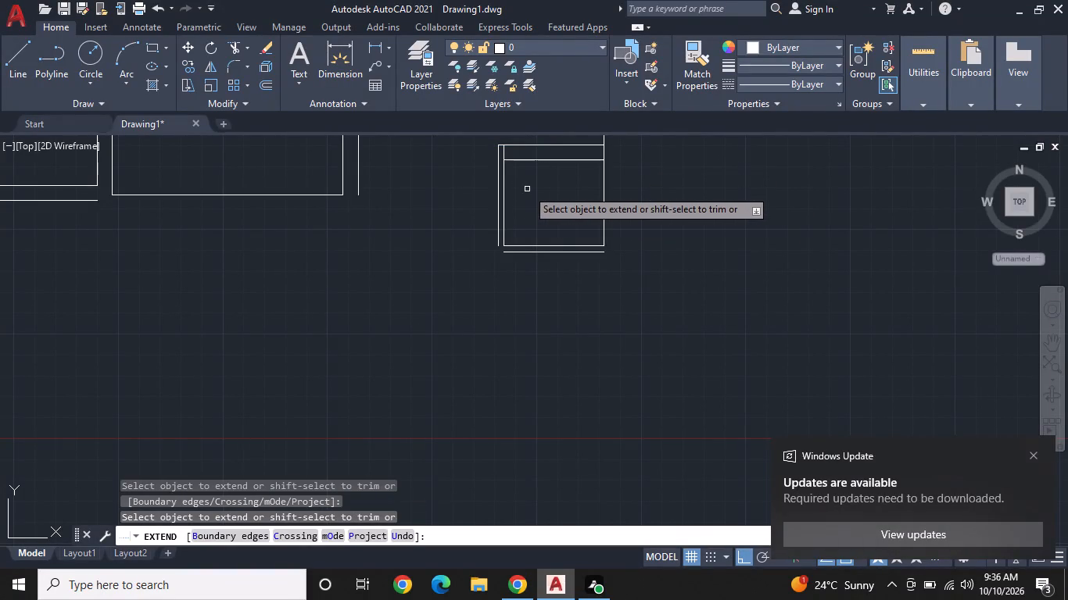
pyautogui.moveTo(528, 189); pyautogui.dragTo(540, 212, button='middle')
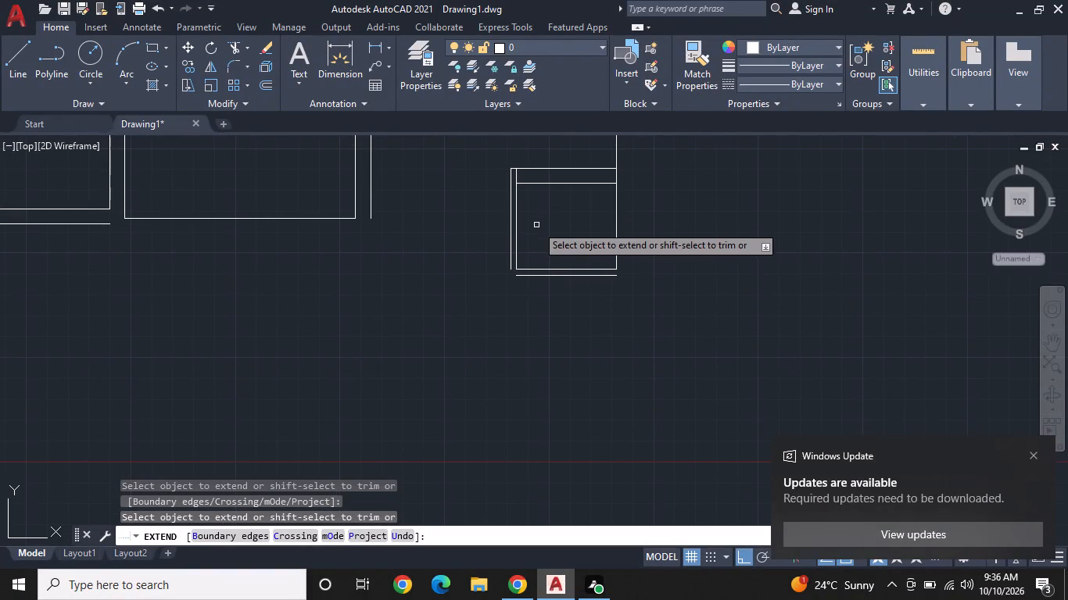
pyautogui.moveTo(536, 225); pyautogui.dragTo(536, 189, button='middle')
pyautogui.press('Escape')
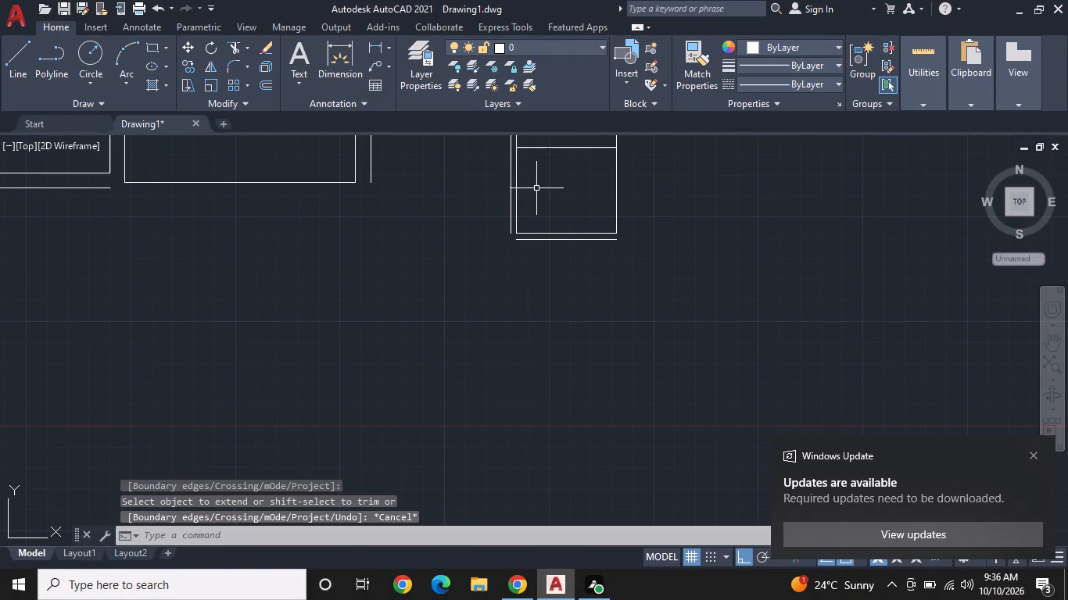
# Draw an 8' by 5'1" room below the square: from the 4" offset line's right end 5'1" down, 8' left, up, and back to its left end.
pyautogui.press('l')
pyautogui.press('space')
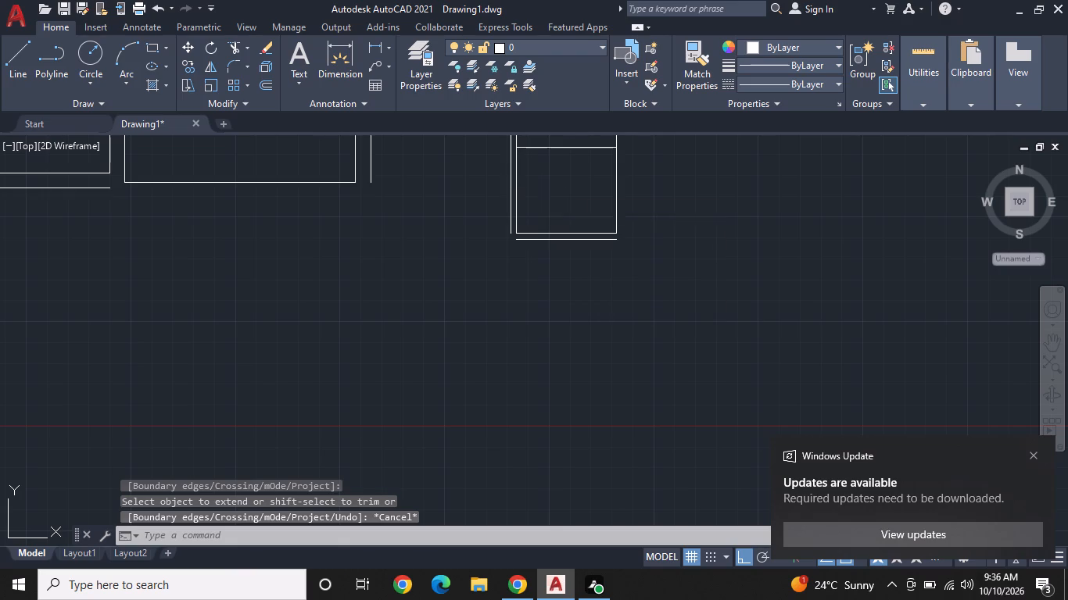
pyautogui.click(613, 240)
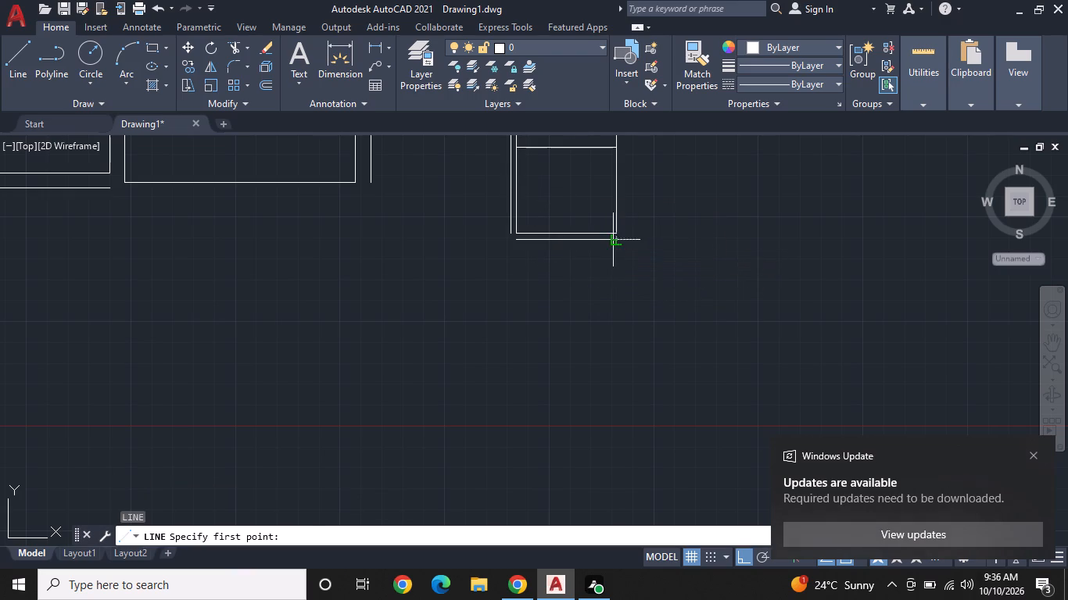
pyautogui.write("5'")
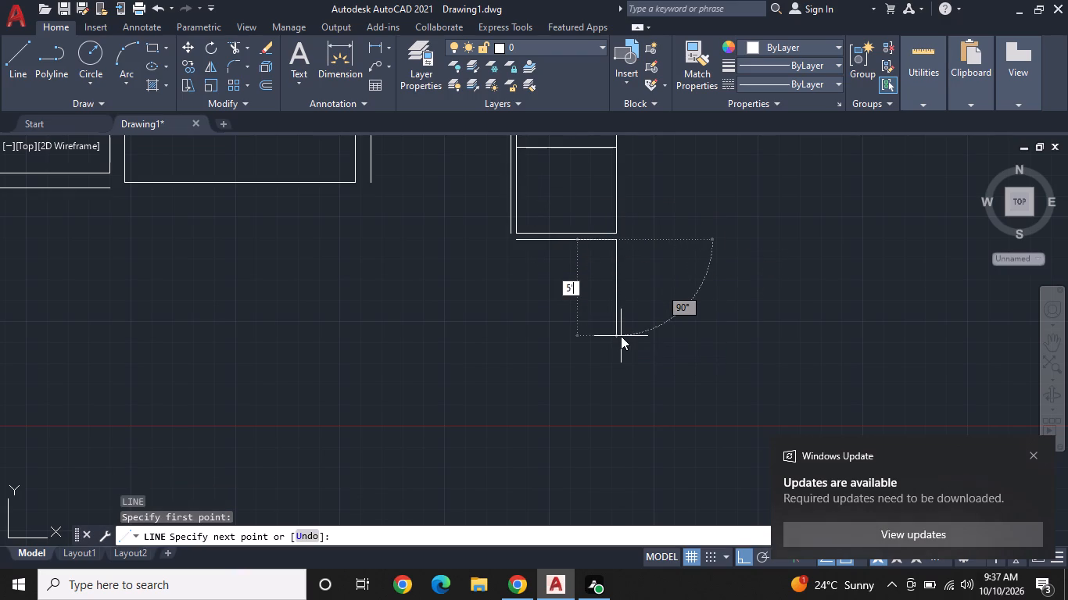
pyautogui.press('1')
pyautogui.hotkey('shift', '"')
pyautogui.press('Return')
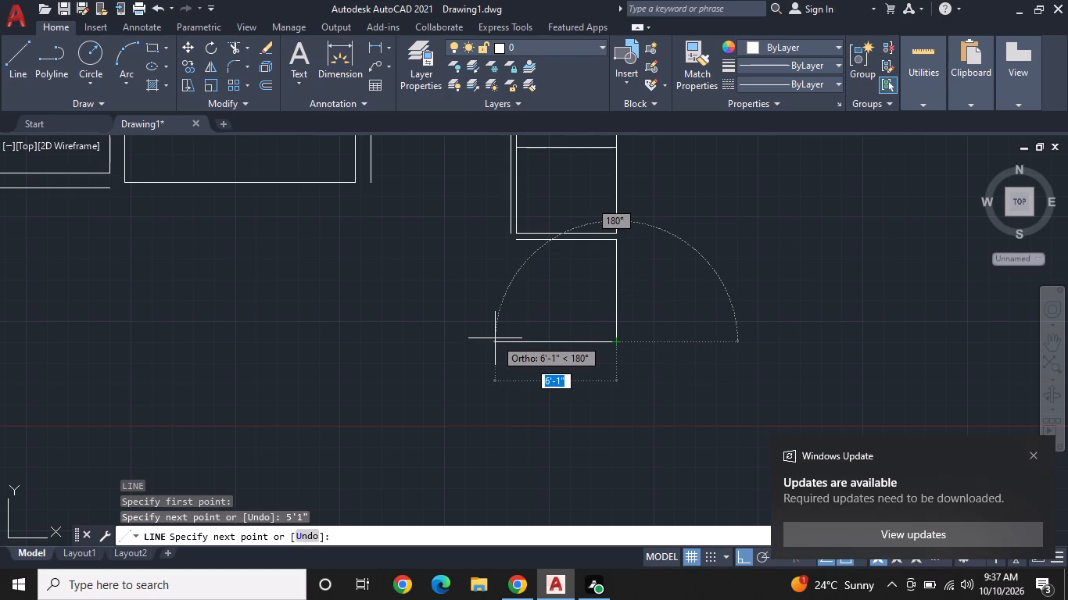
pyautogui.write("8'")
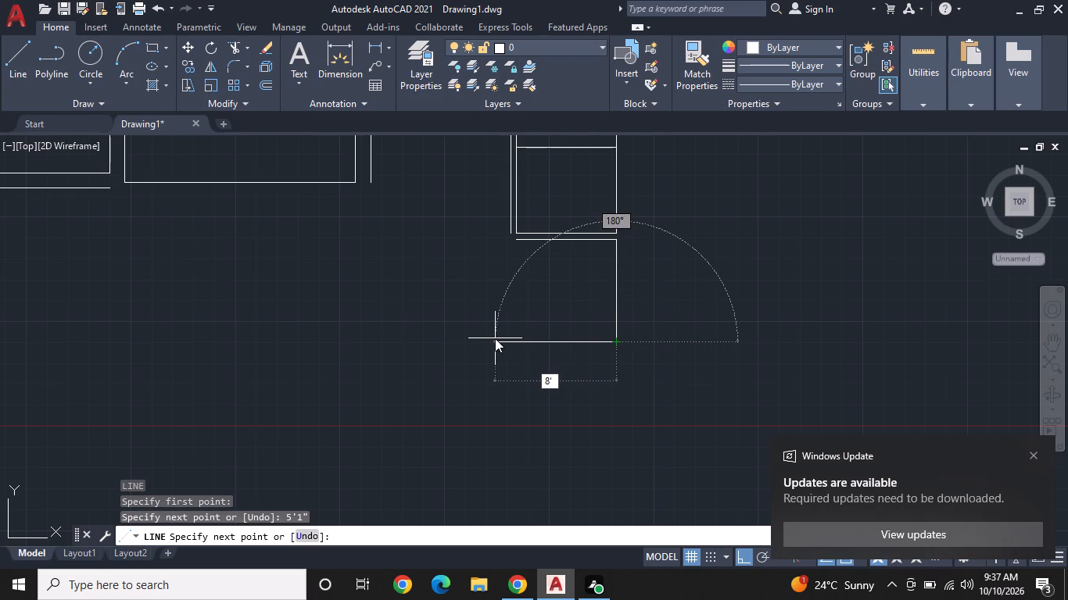
pyautogui.press('Return')
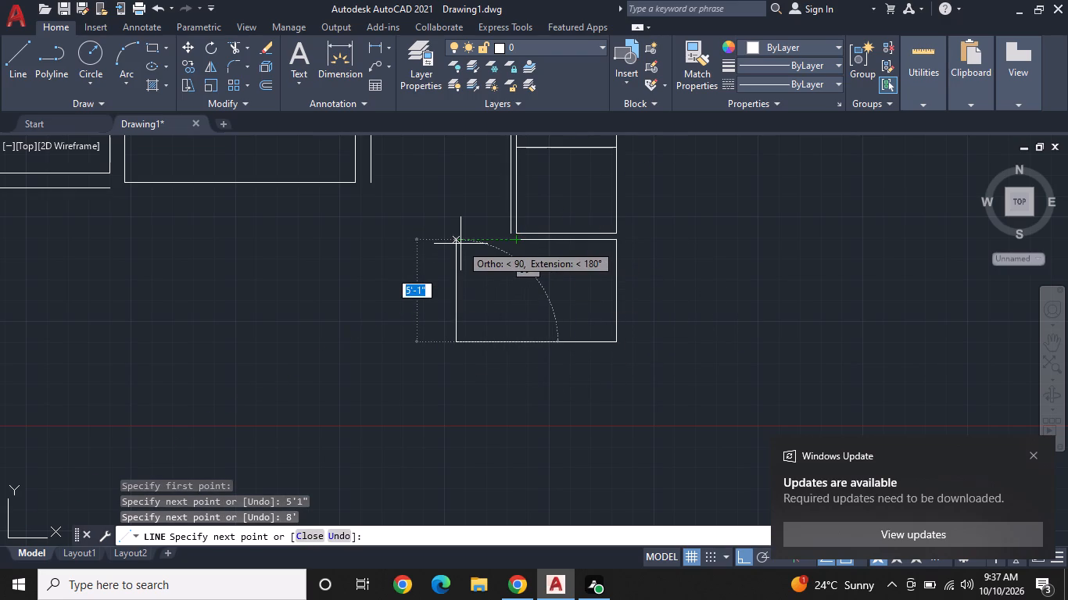
pyautogui.scroll(2, 461, 244)
pyautogui.moveTo(478, 268); pyautogui.dragTo(525, 281, button='middle')
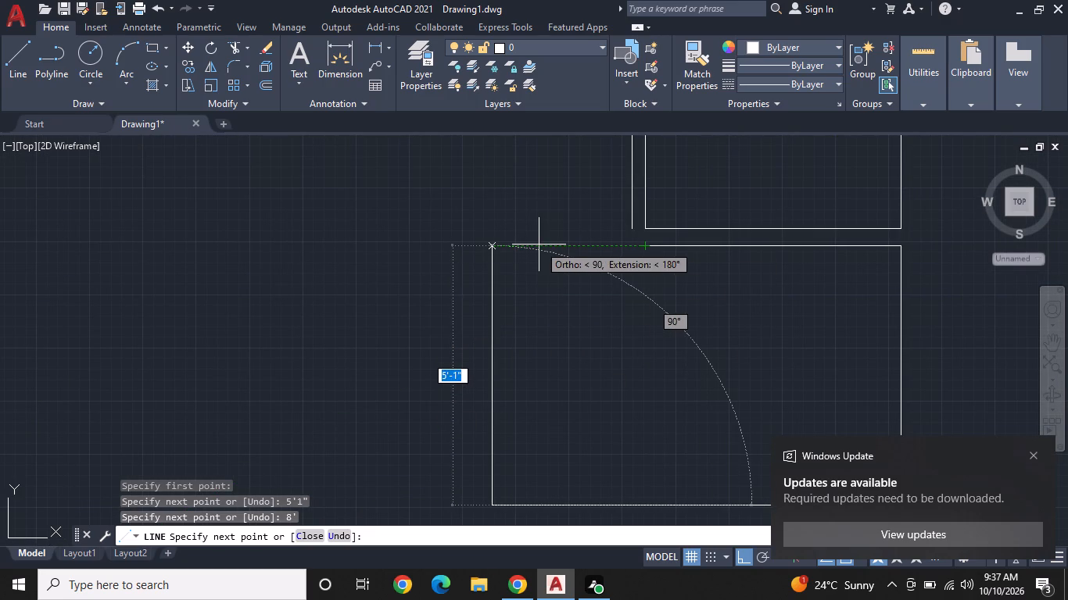
pyautogui.click(490, 248)
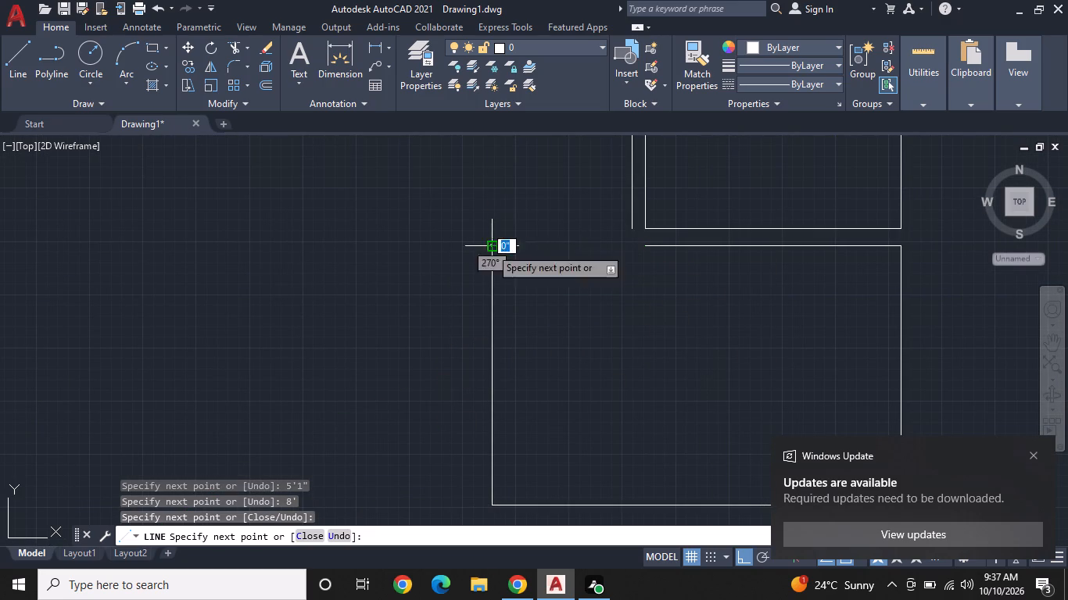
pyautogui.click(644, 246)
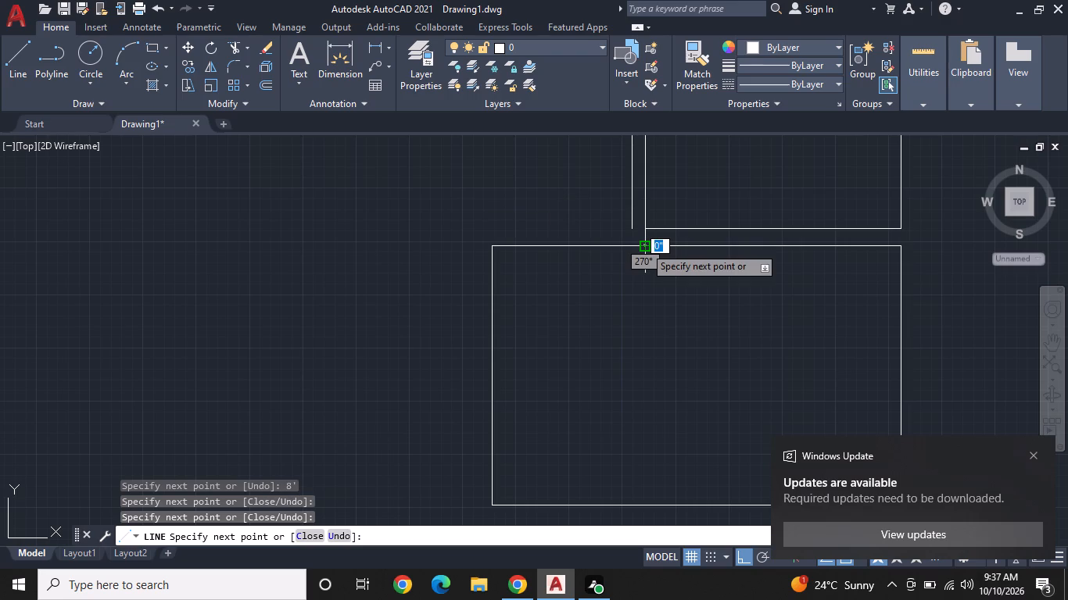
pyautogui.press('space')
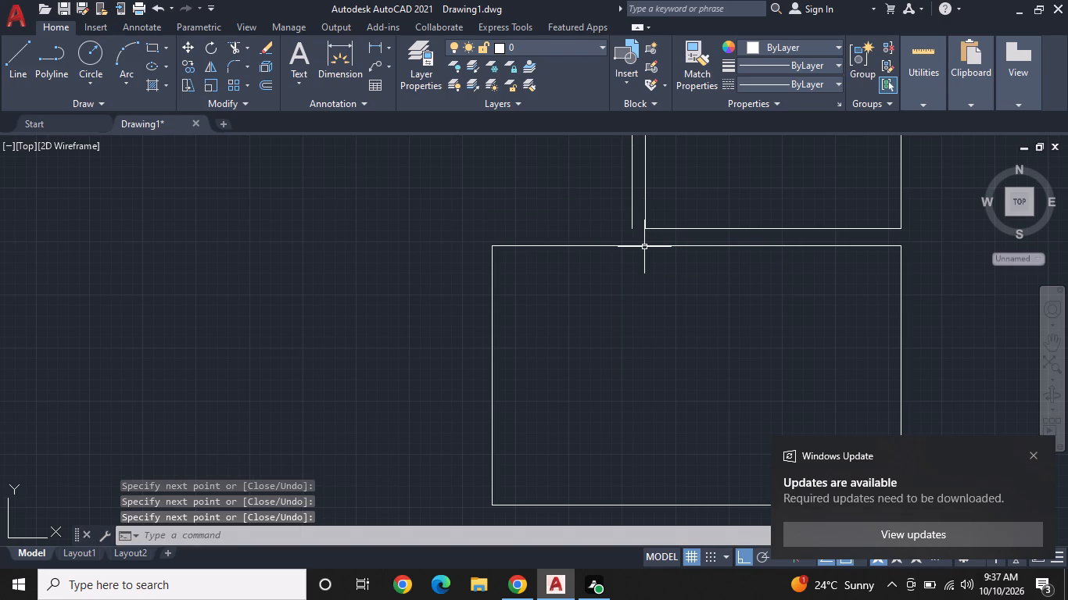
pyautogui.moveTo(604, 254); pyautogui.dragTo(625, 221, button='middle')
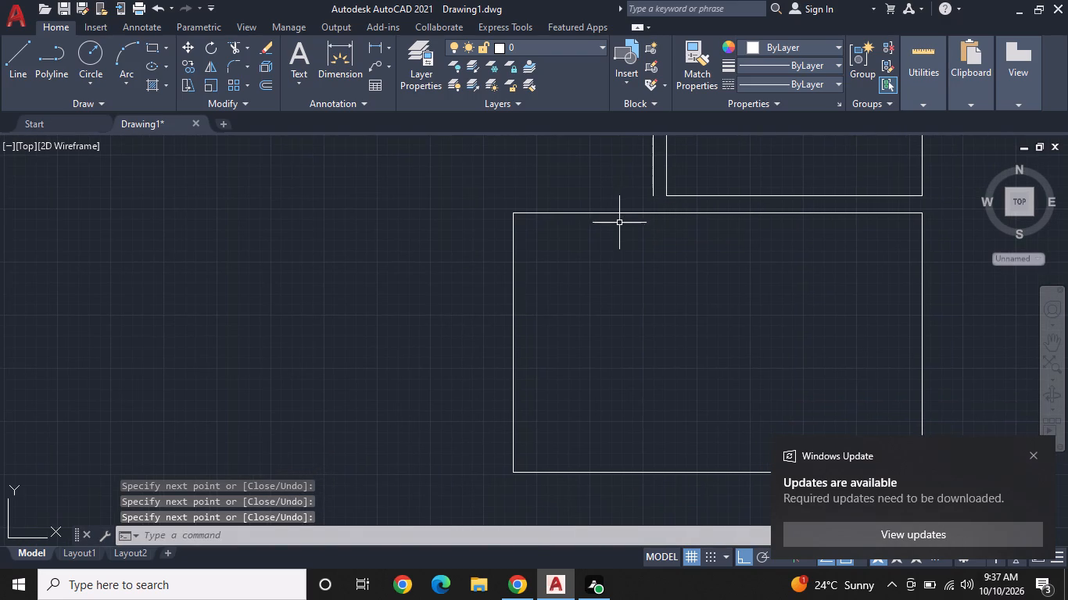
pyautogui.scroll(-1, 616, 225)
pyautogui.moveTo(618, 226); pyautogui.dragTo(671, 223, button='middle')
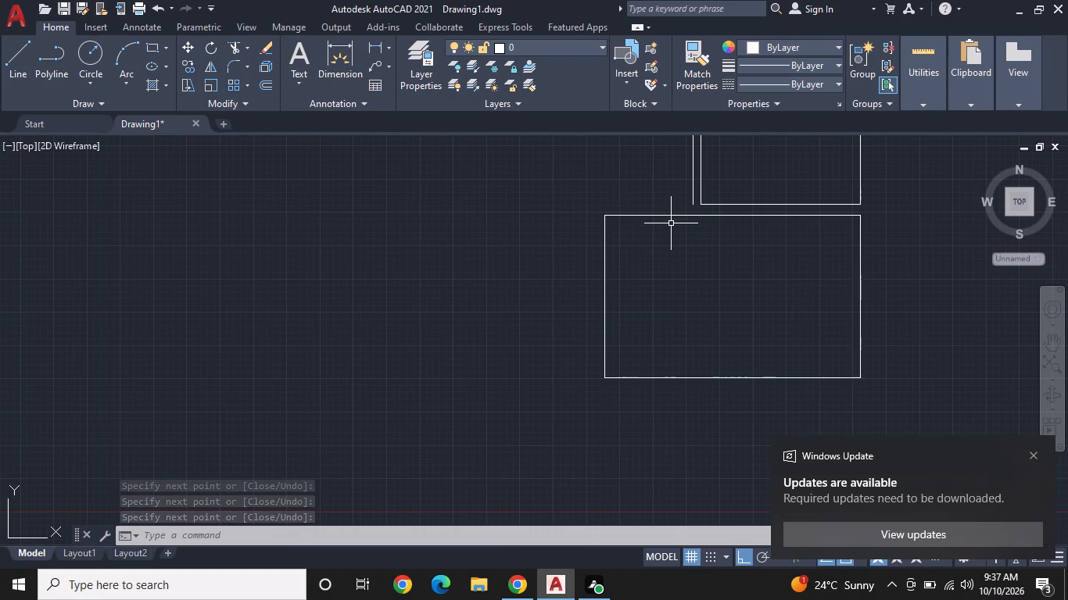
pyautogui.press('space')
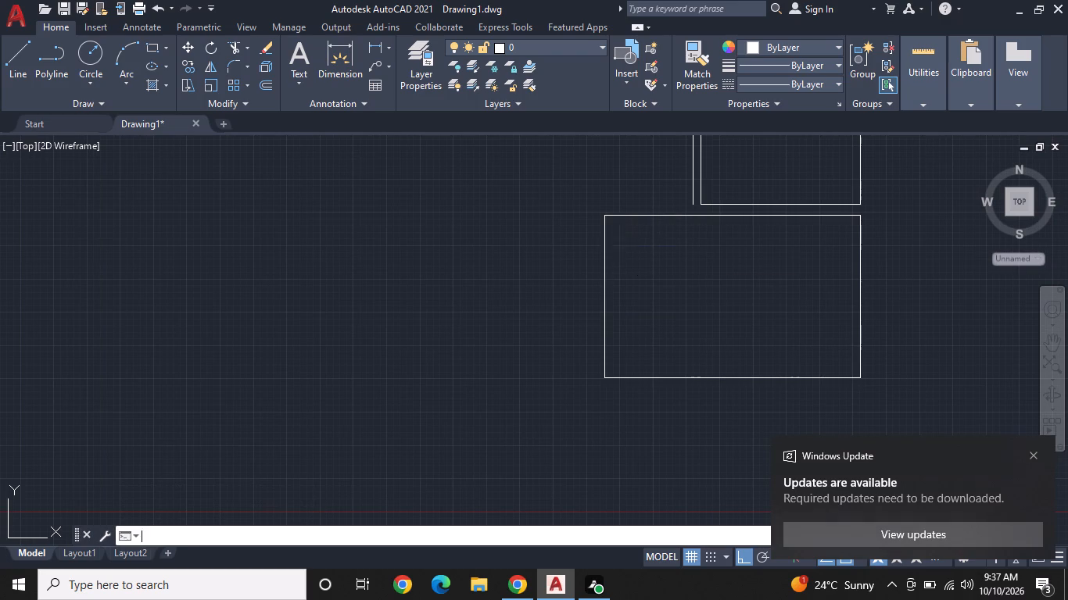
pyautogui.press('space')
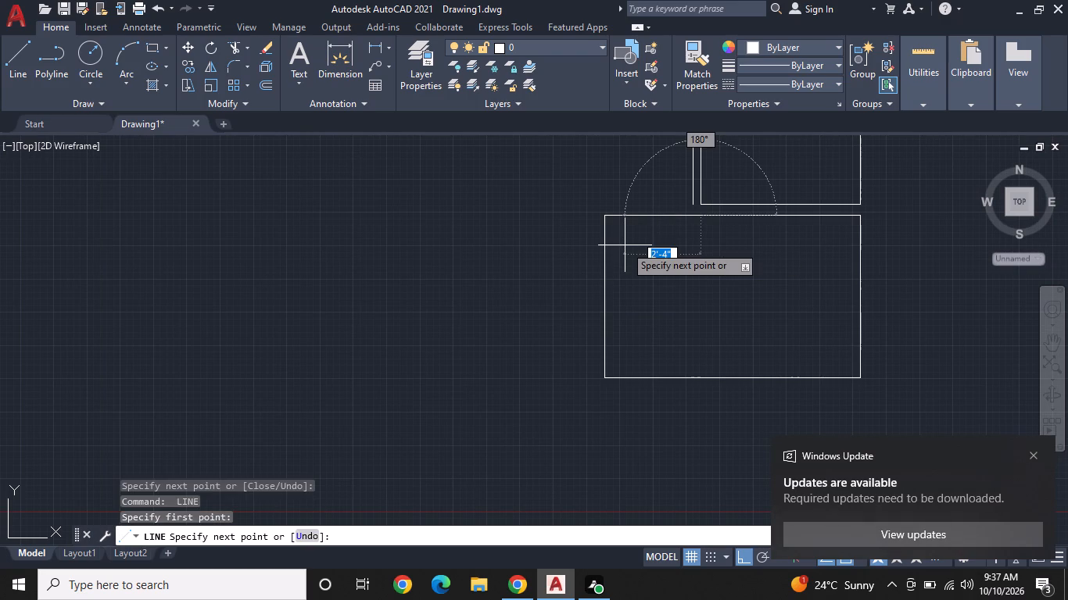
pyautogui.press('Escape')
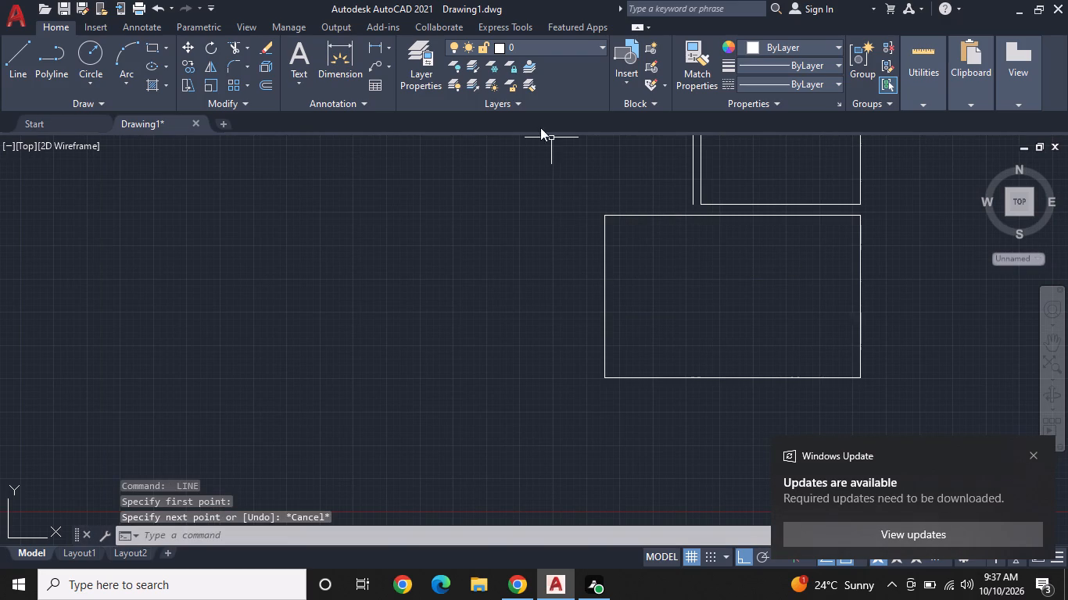
# Offset the left side of the 8' by 5'1" room outward by 3".
pyautogui.click(270, 83)
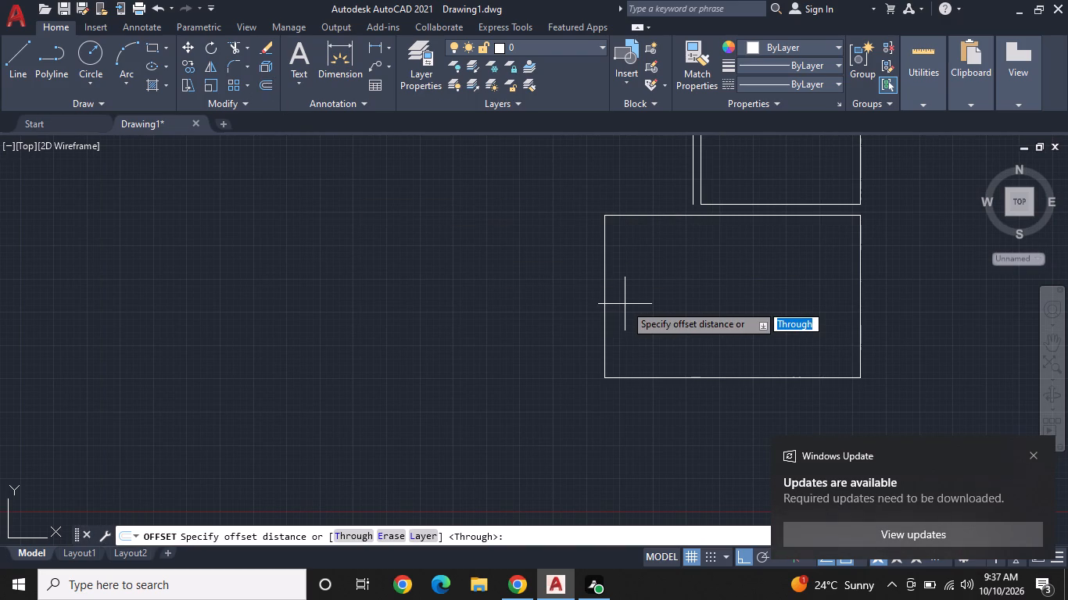
pyautogui.write('3"')
pyautogui.press('Return')
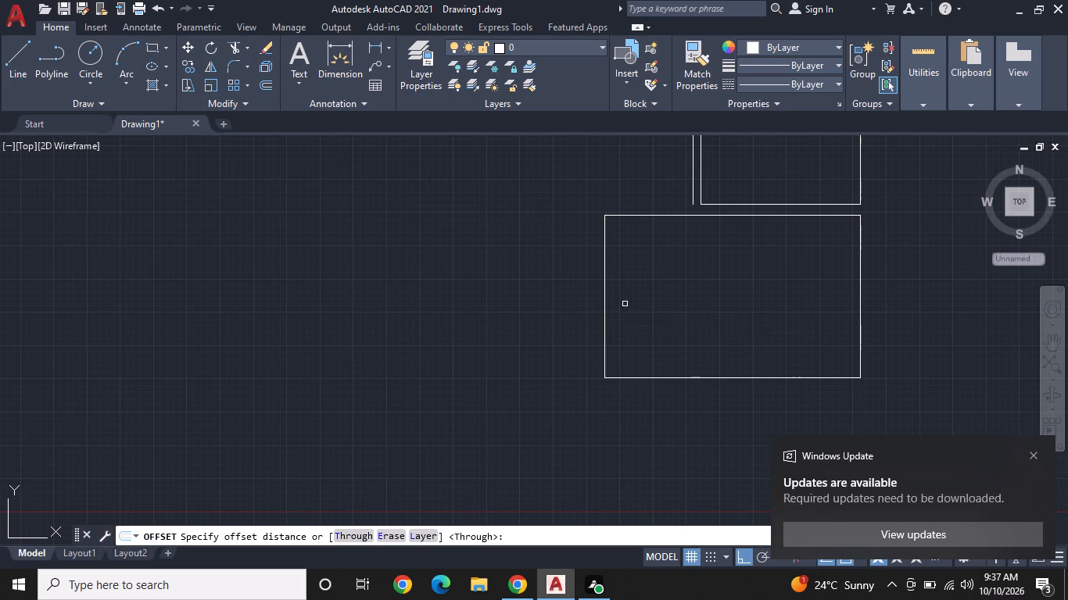
pyautogui.click(605, 306)
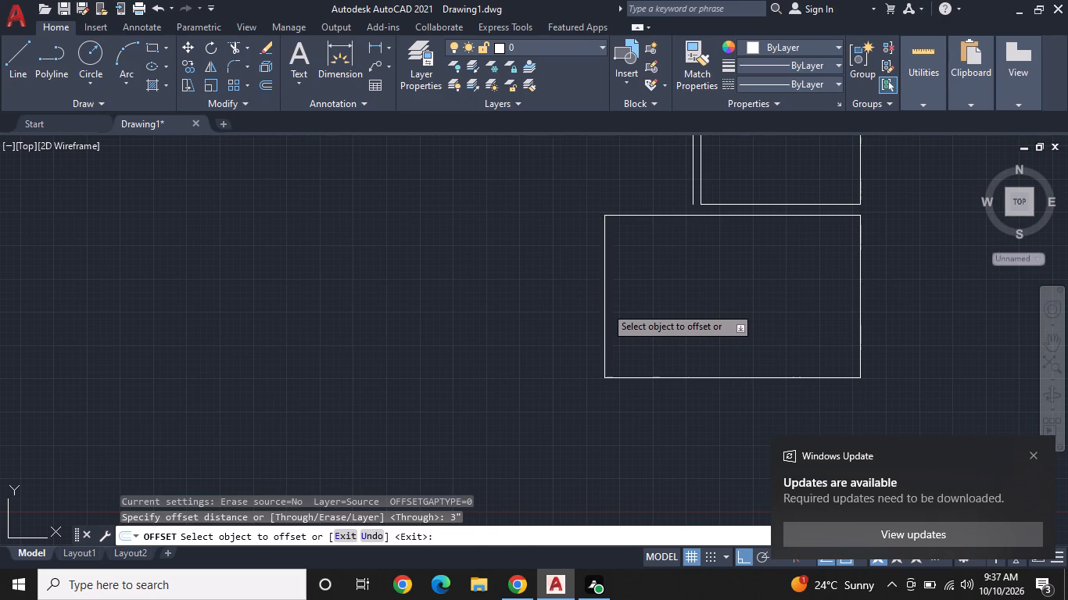
pyautogui.click(594, 316)
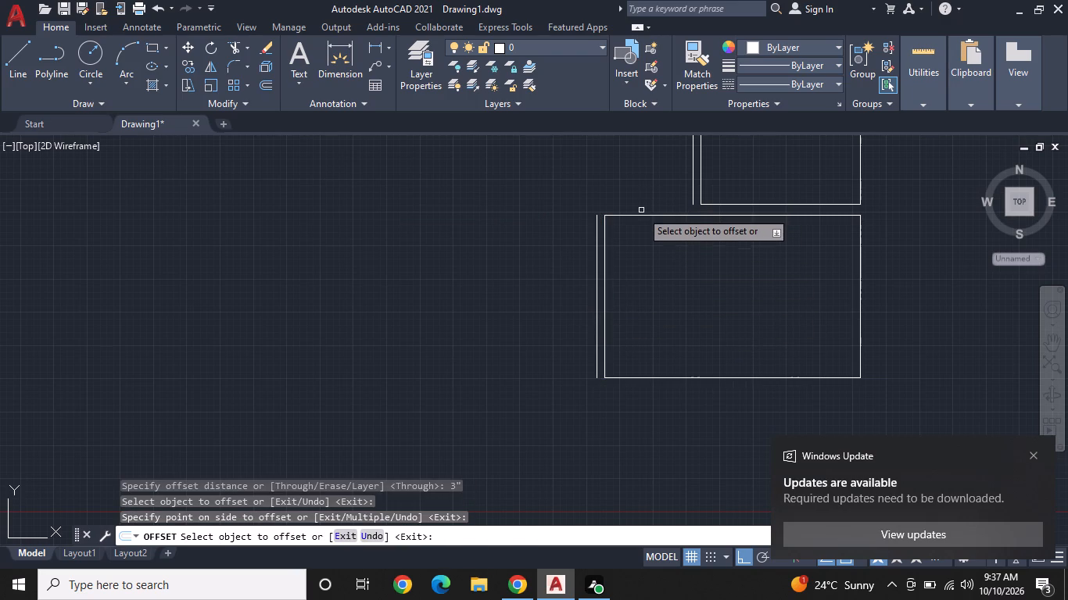
# Offset the left segment of the 8' room's top side outward by 4".
pyautogui.click(643, 216)
pyautogui.press('1')
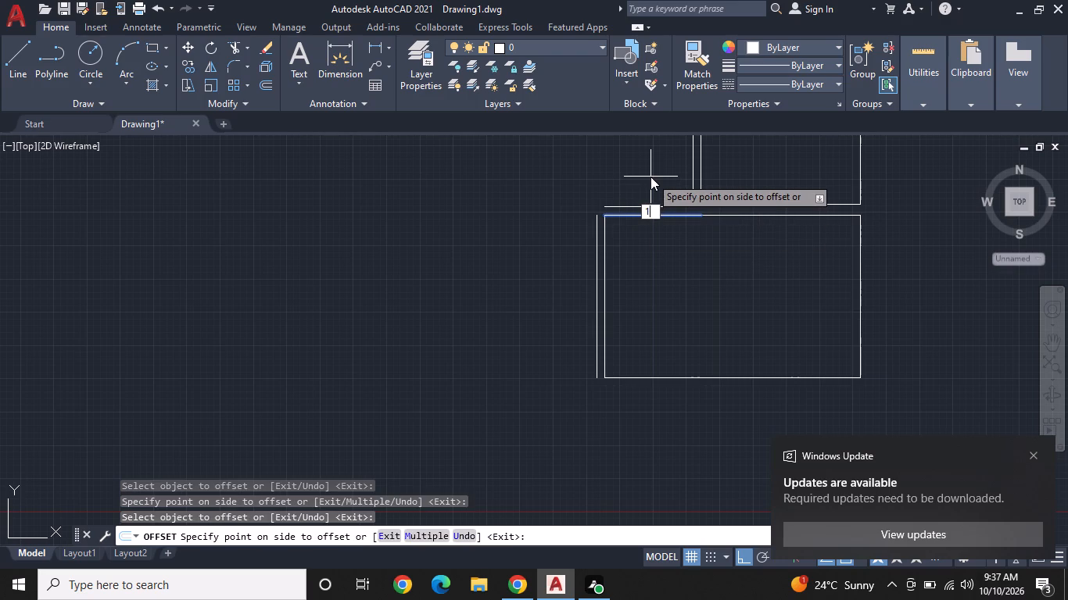
pyautogui.press('BackSpace')
pyautogui.write('4"')
pyautogui.press('Return')
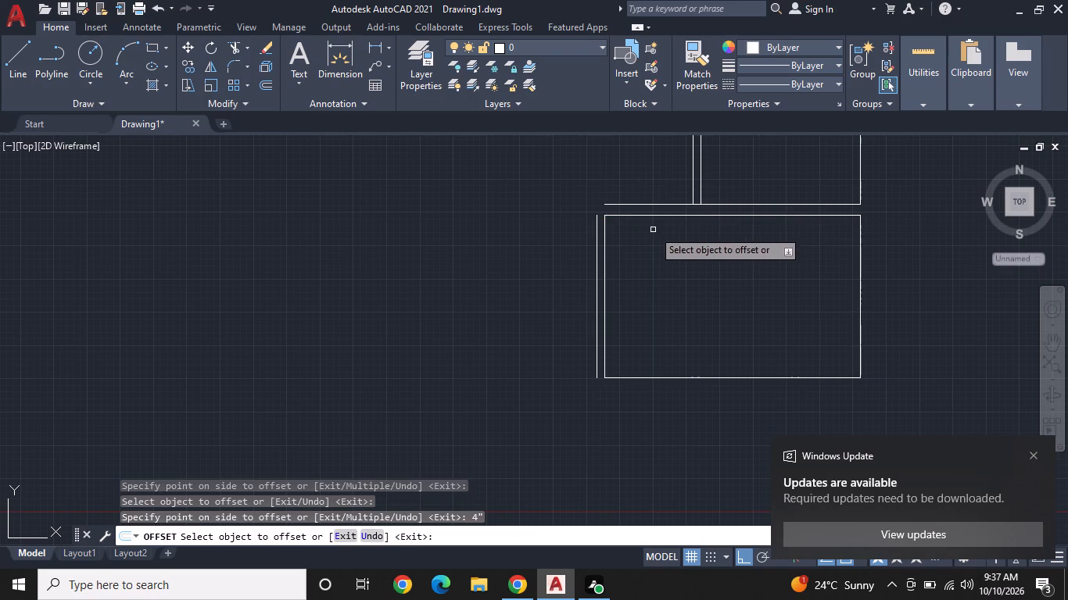
# Offset the bottom side of the 8' room outward by 9".
pyautogui.moveTo(653, 230); pyautogui.dragTo(687, 212, button='middle')
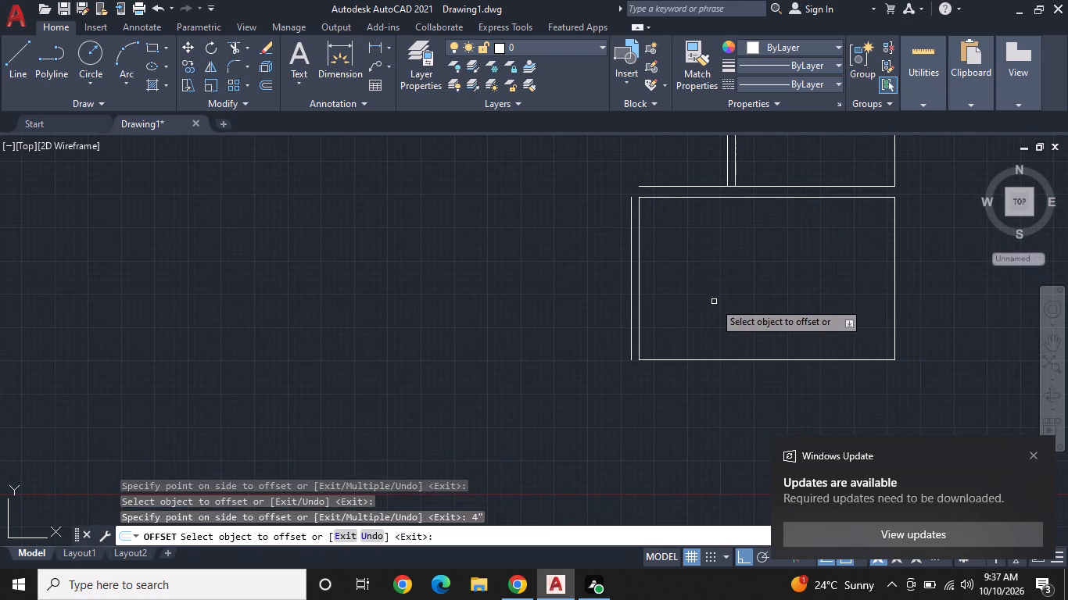
pyautogui.click(684, 359)
pyautogui.press('9')
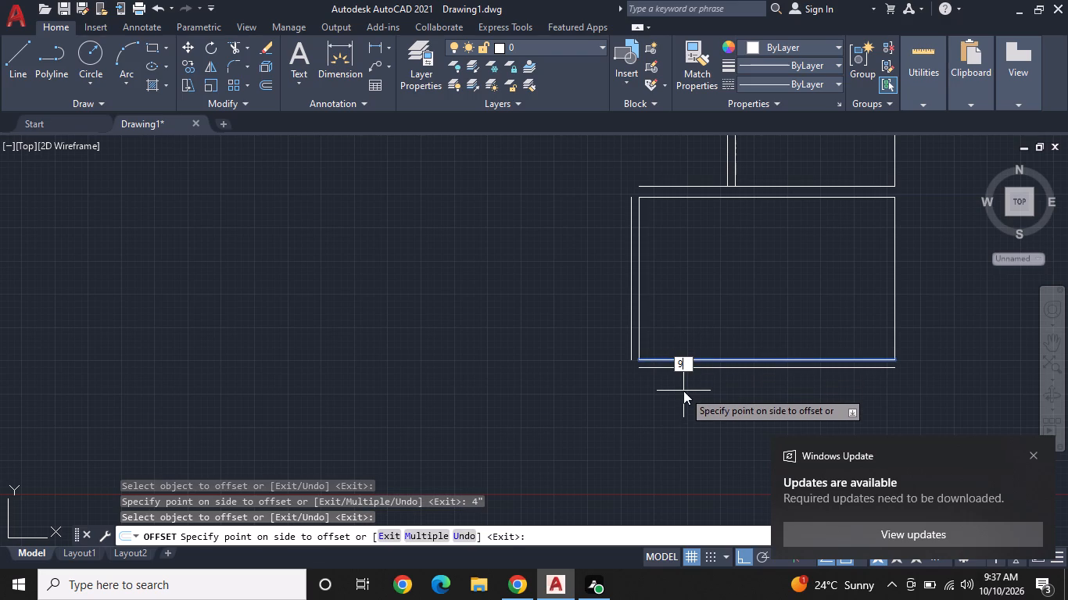
pyautogui.hotkey('shift', '"')
pyautogui.press('Return')
pyautogui.moveTo(727, 330); pyautogui.dragTo(737, 330, button='middle')
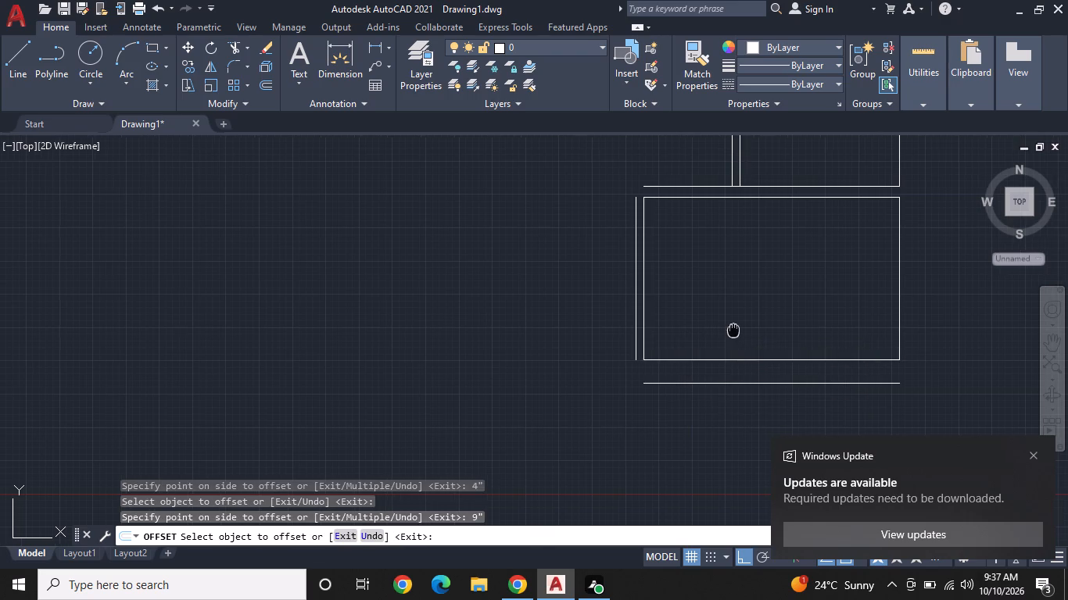
pyautogui.moveTo(737, 330); pyautogui.dragTo(769, 333, button='middle')
pyautogui.press('Escape')
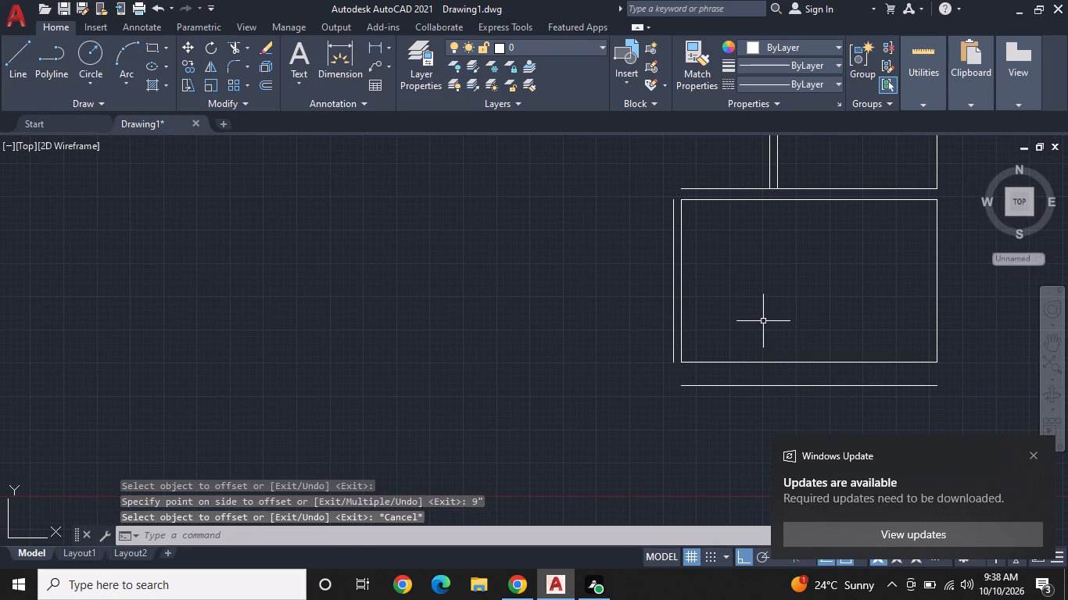
# Draw a 4' by 5'1" room against the 3" offset line: 4' left from its top end, 5'1" down, and back to its bottom end.
pyautogui.write('L')
pyautogui.press('space')
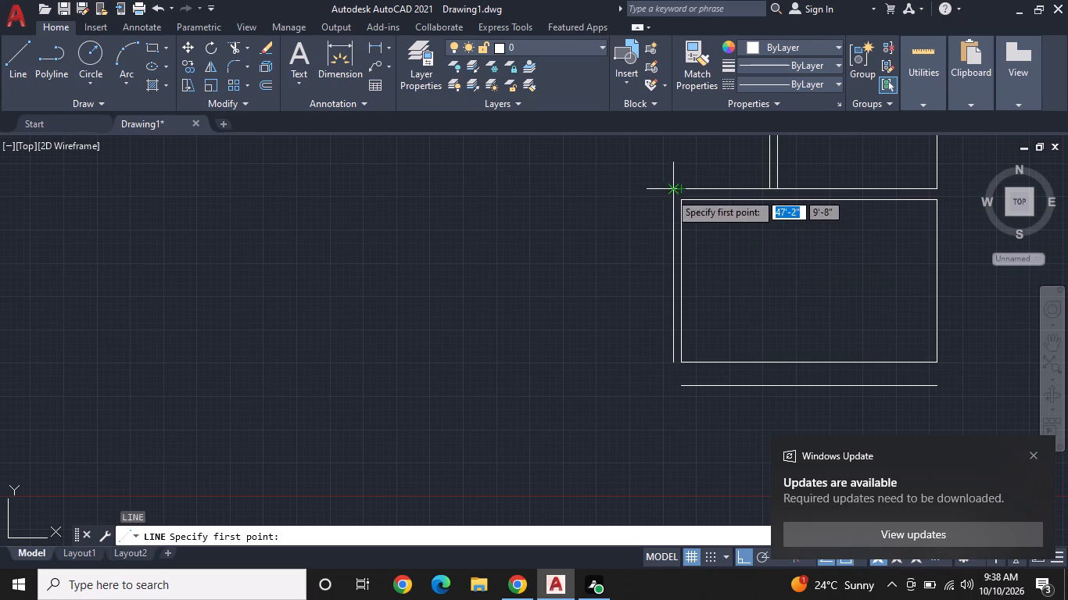
pyautogui.click(670, 200)
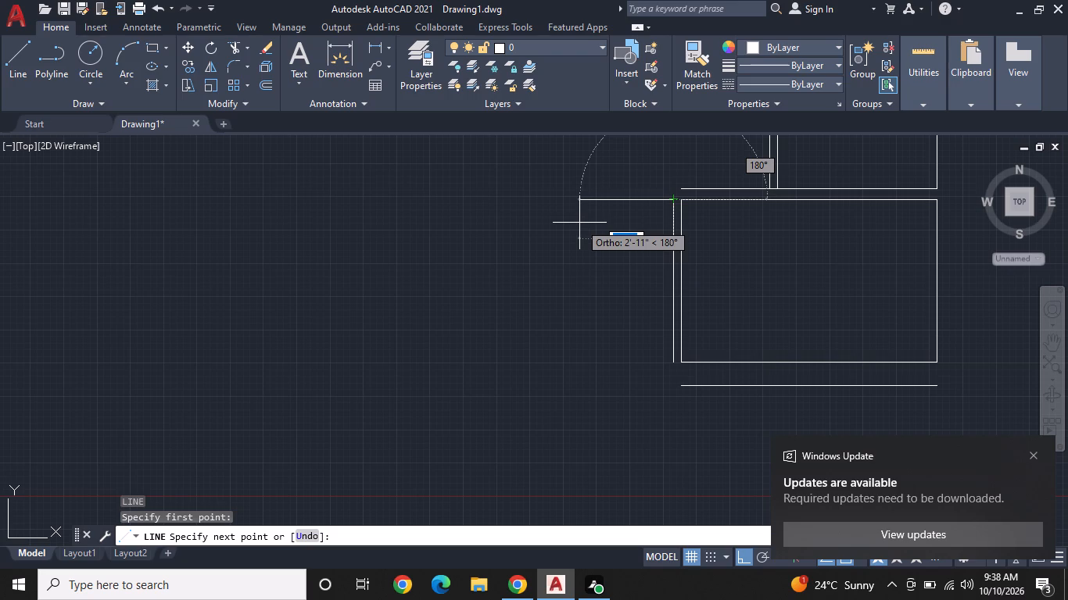
pyautogui.press('4')
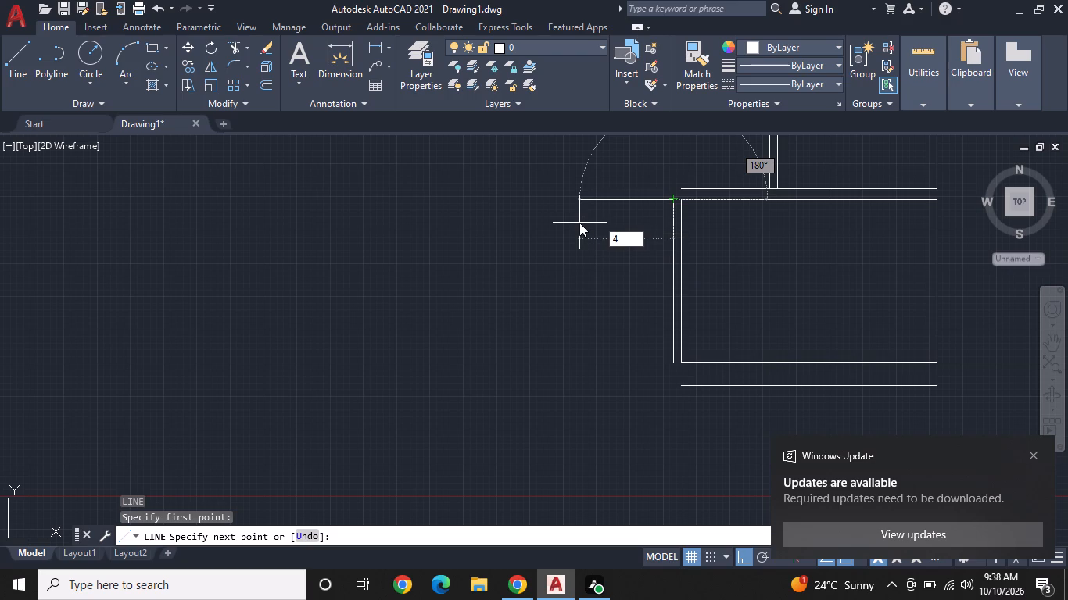
pyautogui.press("'")
pyautogui.press('Return')
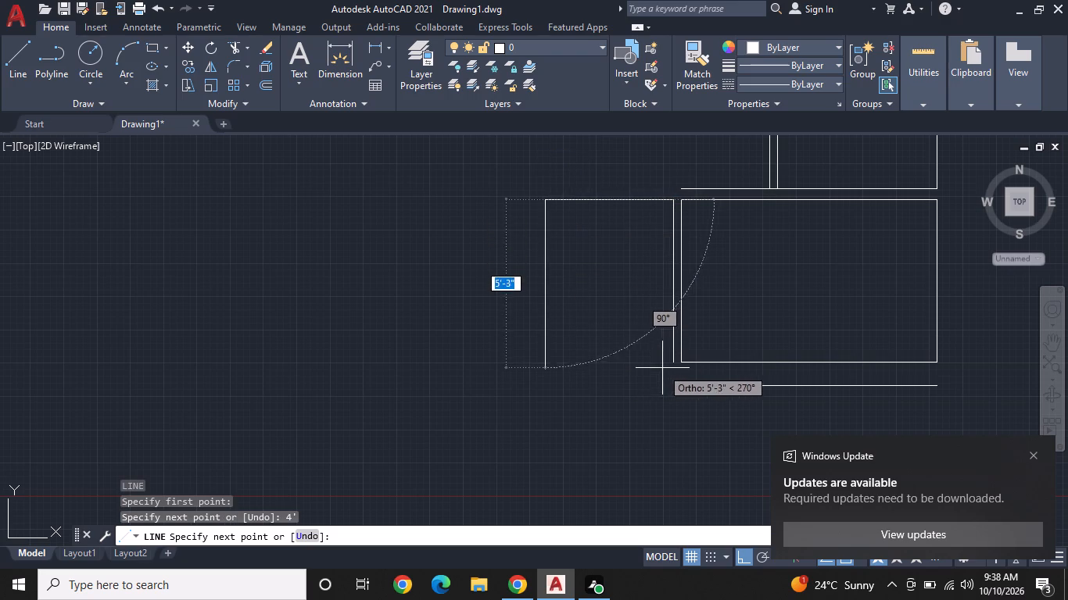
pyautogui.click(546, 362)
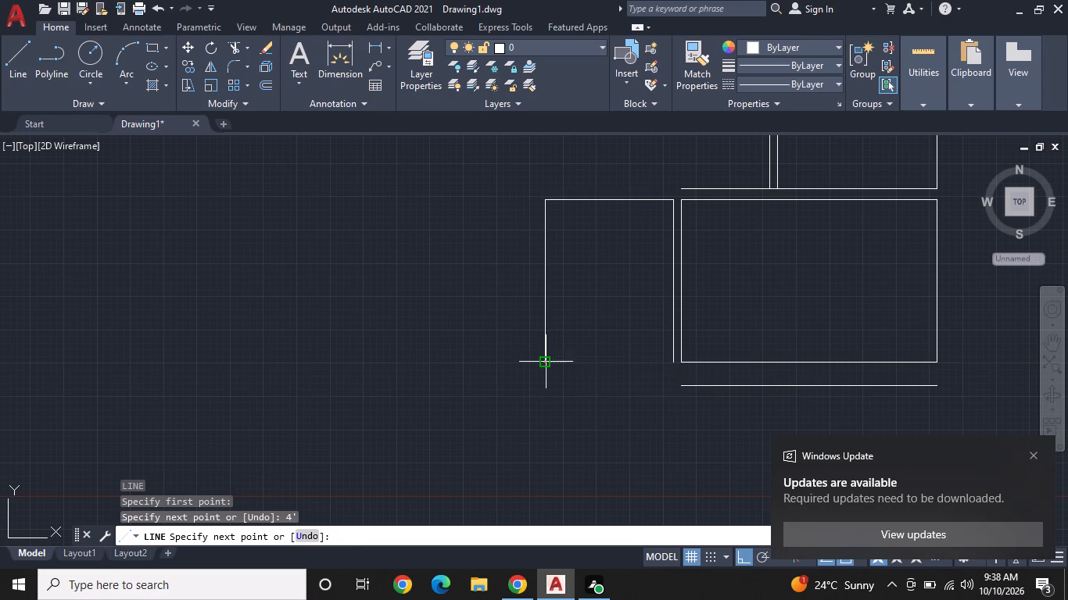
pyautogui.click(672, 359)
pyautogui.press('space')
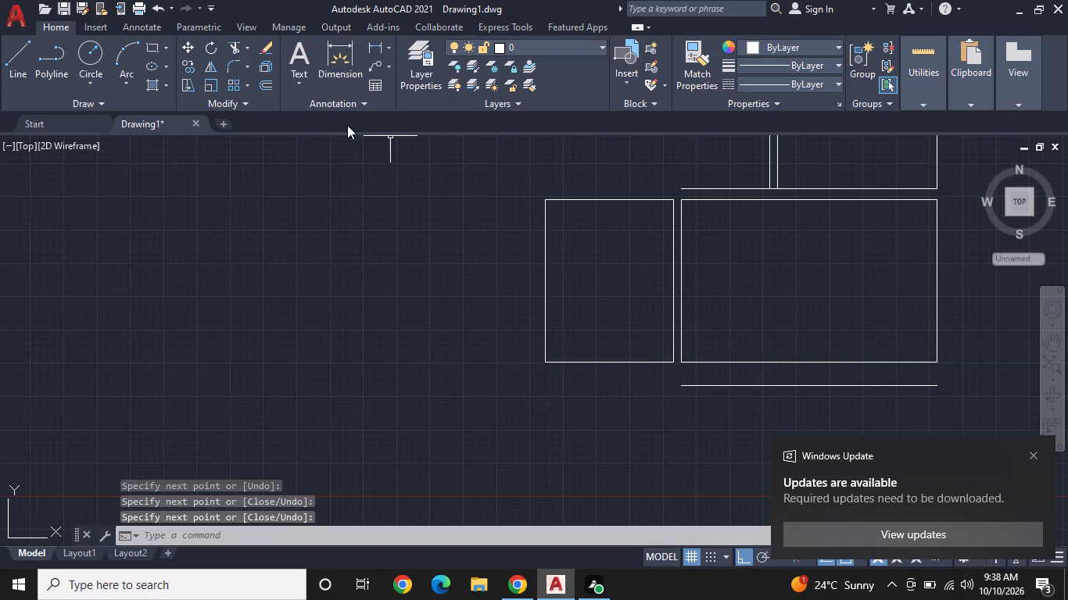
# Offset the top side of the 4' wide room outward by 4".
pyautogui.click(267, 78)
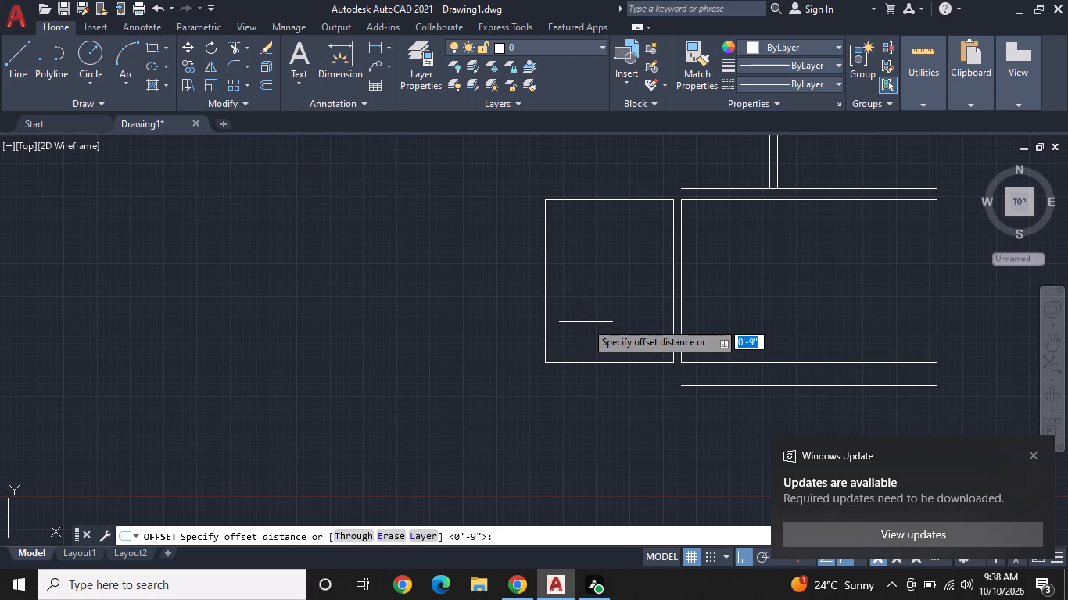
pyautogui.write('4"')
pyautogui.press('Return')
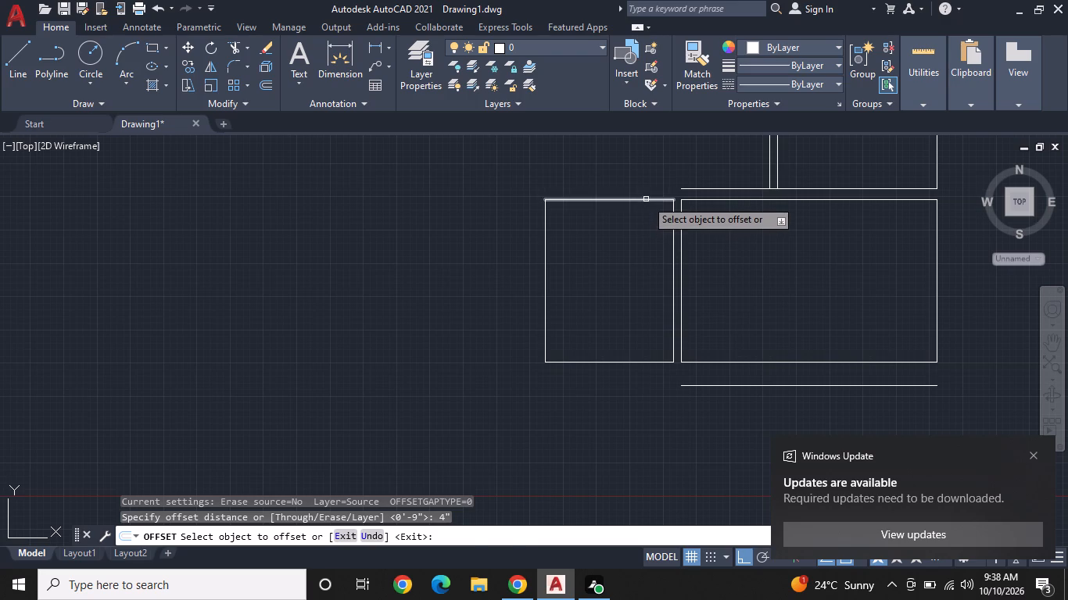
pyautogui.click(646, 199)
pyautogui.click(658, 166)
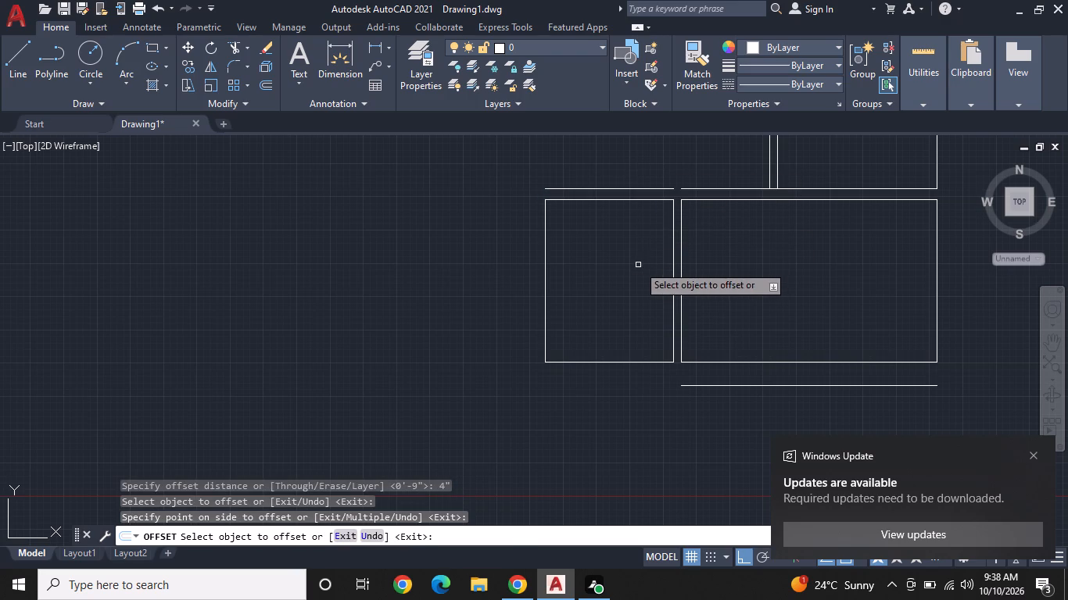
# Offset the left side of the 4' wide room outward by 7".
pyautogui.moveTo(638, 265); pyautogui.dragTo(647, 230, button='middle')
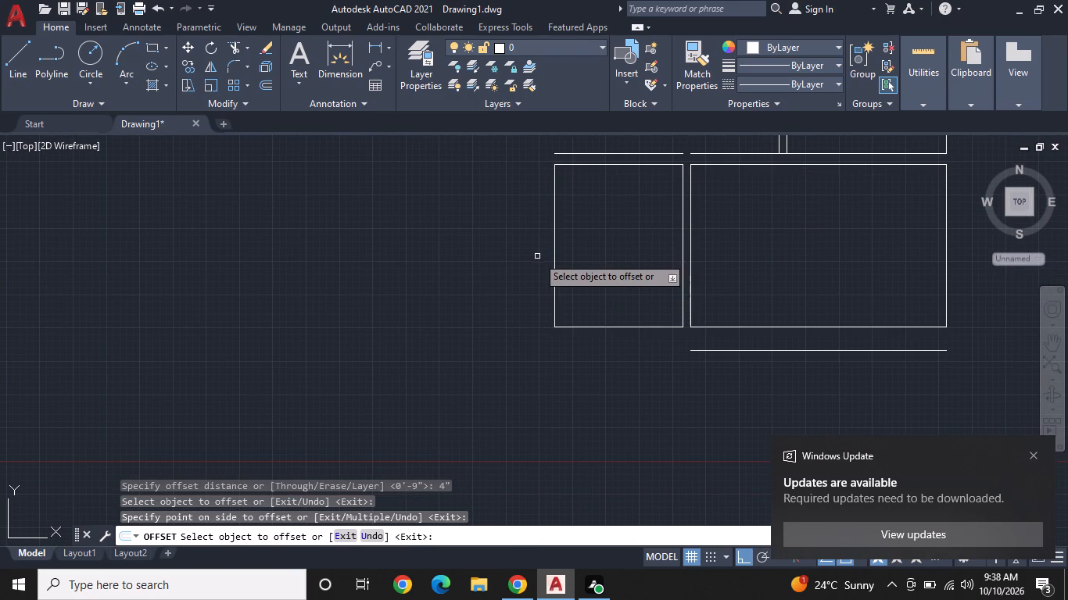
pyautogui.click(557, 248)
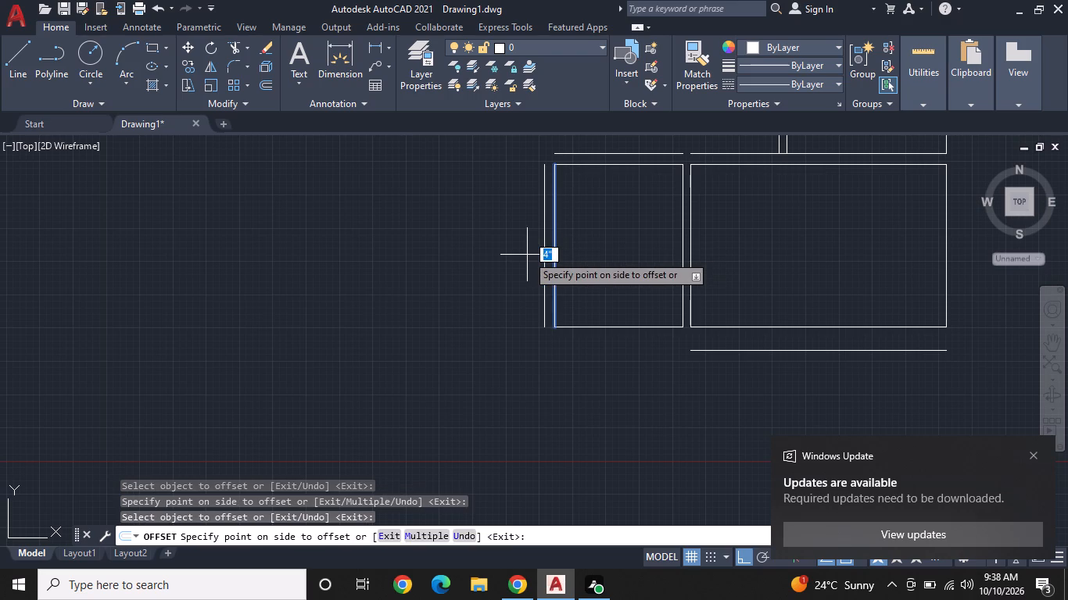
pyautogui.press('7')
pyautogui.hotkey('shift', '"')
pyautogui.press('Return')
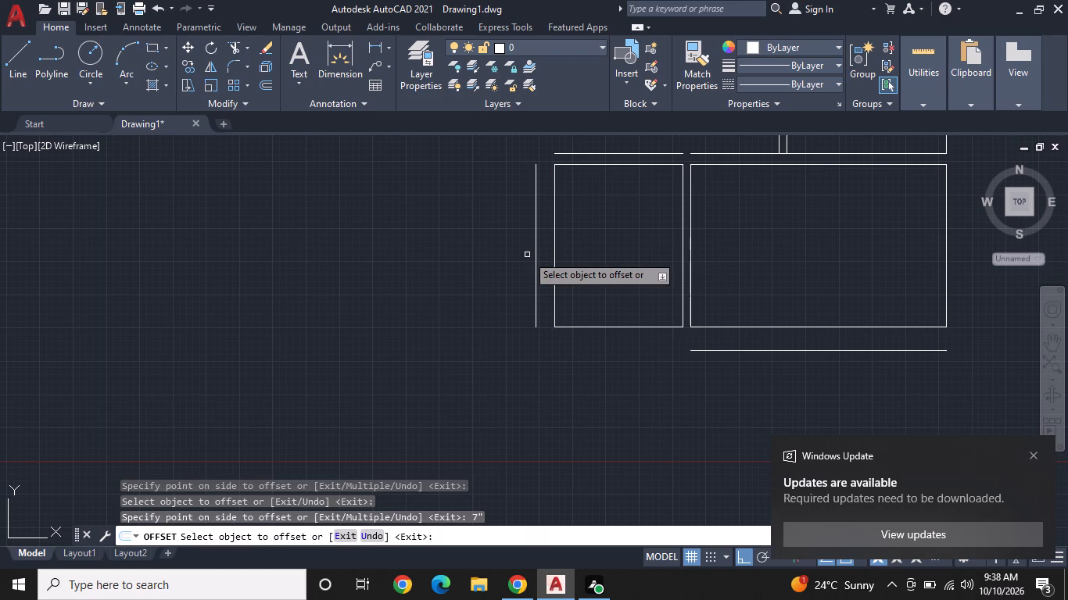
# Offset the bottom side of the 4' wide room outward by 9".
pyautogui.click(586, 327)
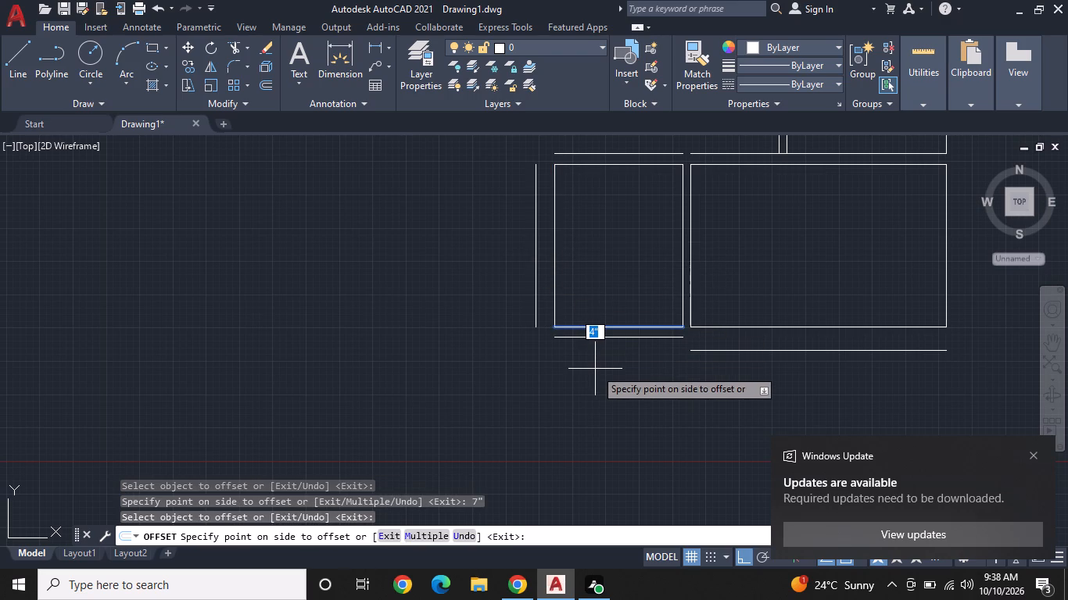
pyautogui.press('9')
pyautogui.hotkey('shift', '"')
pyautogui.press('Return')
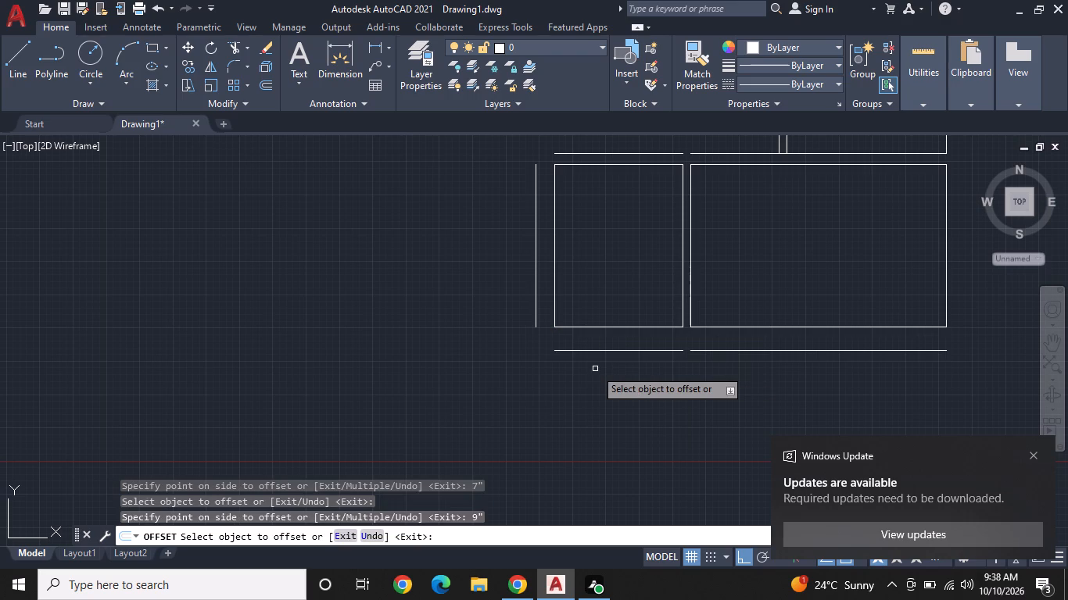
pyautogui.moveTo(600, 360); pyautogui.dragTo(578, 279, button='middle')
pyautogui.scroll(1, 591, 353)
pyautogui.middleClick(578, 277)
pyautogui.press('Escape')
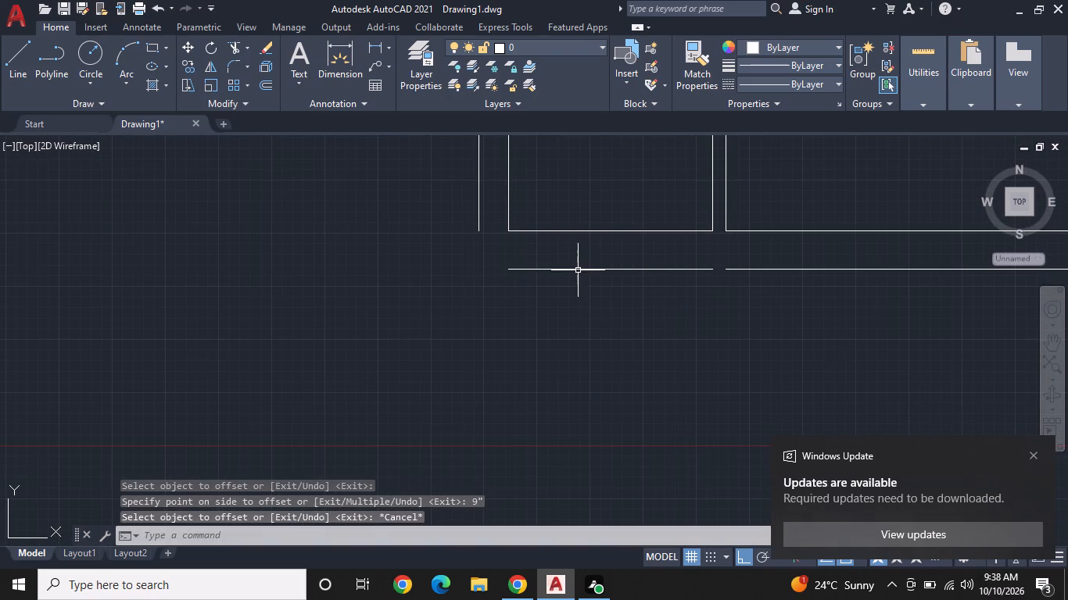
# Fillet the 4' room's 7" left offset line and 4" top offset line into a sharp outer corner.
pyautogui.scroll(-2, 578, 270)
pyautogui.moveTo(578, 270); pyautogui.dragTo(550, 344, button='middle')
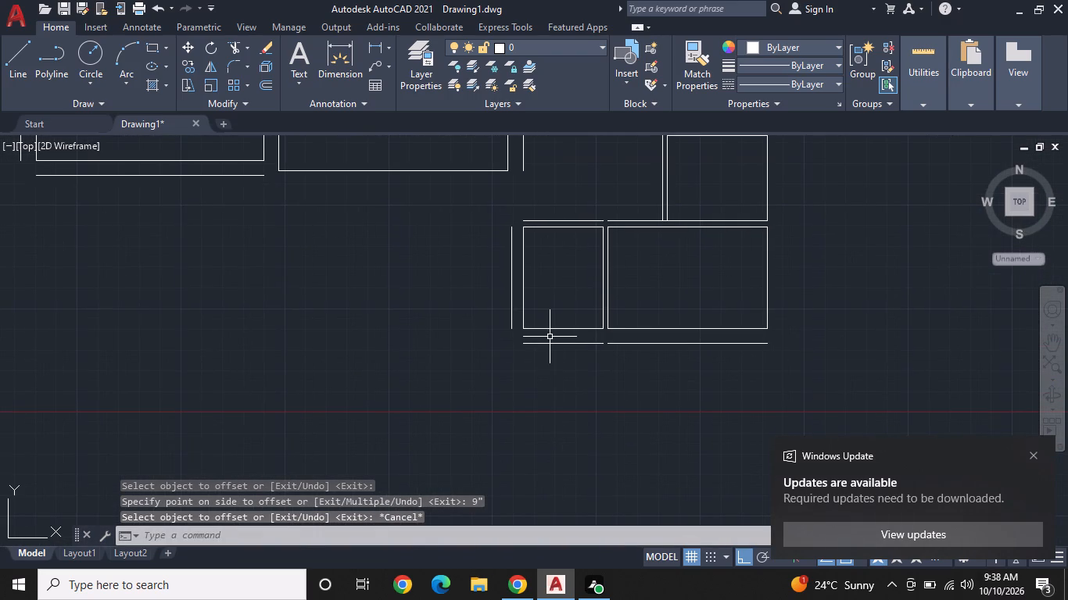
pyautogui.write('EX')
pyautogui.press('Escape')
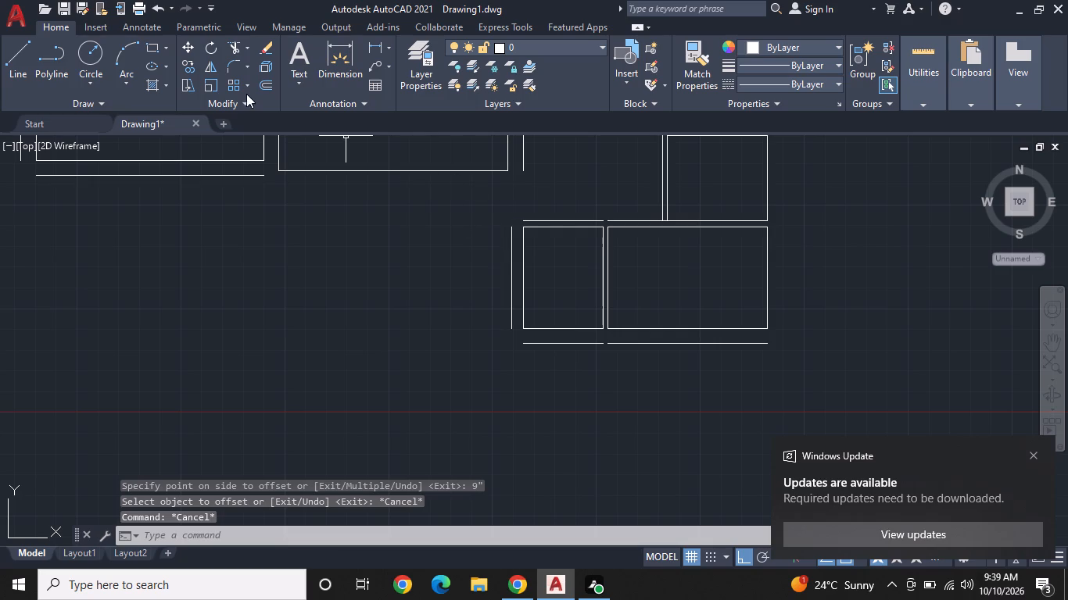
pyautogui.click(231, 59)
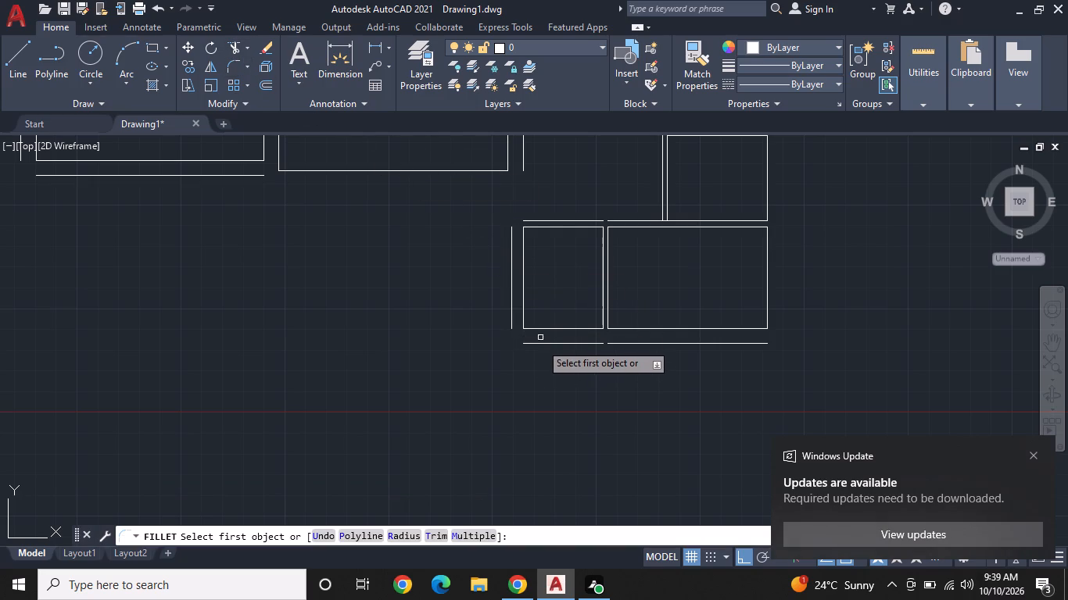
pyautogui.click(510, 227)
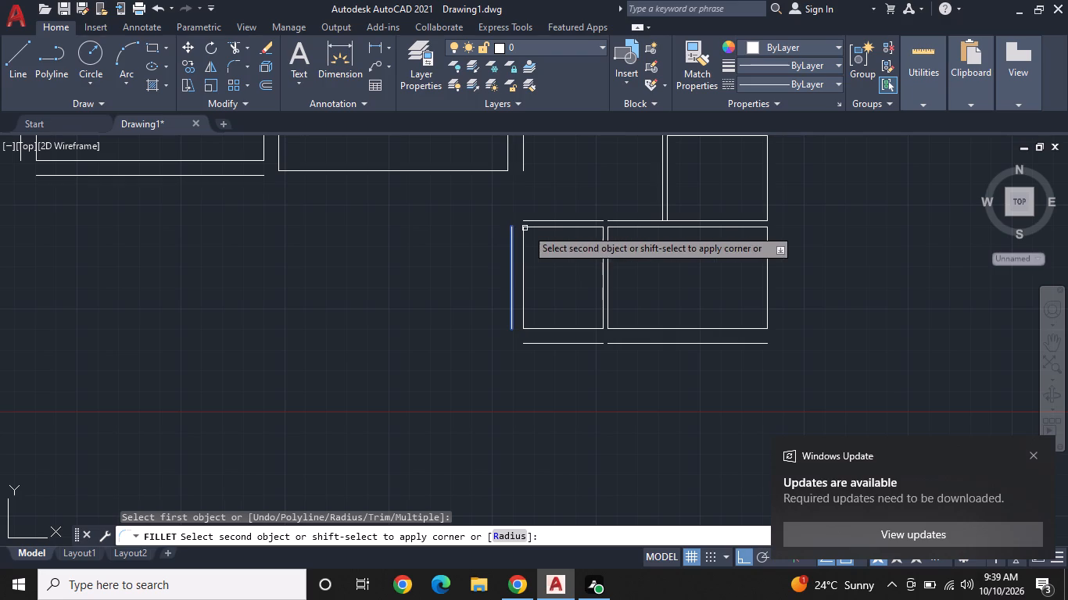
pyautogui.click(557, 223)
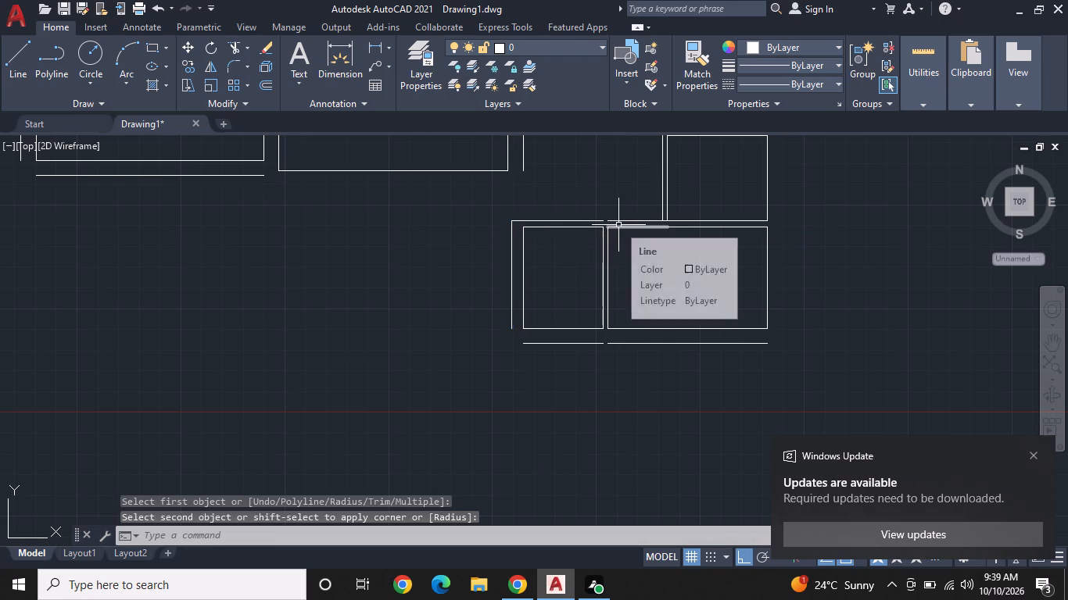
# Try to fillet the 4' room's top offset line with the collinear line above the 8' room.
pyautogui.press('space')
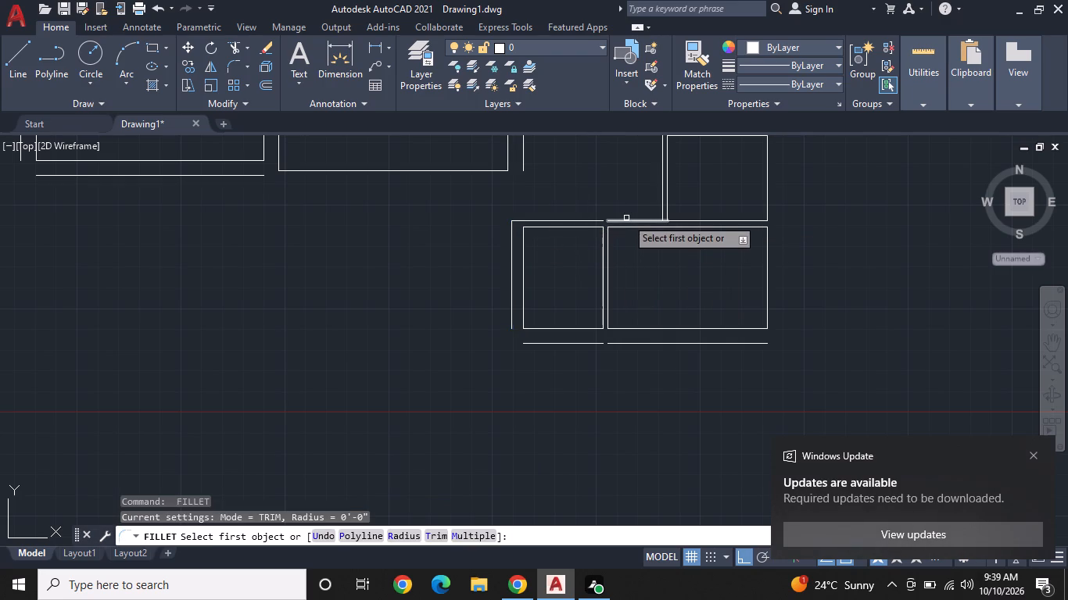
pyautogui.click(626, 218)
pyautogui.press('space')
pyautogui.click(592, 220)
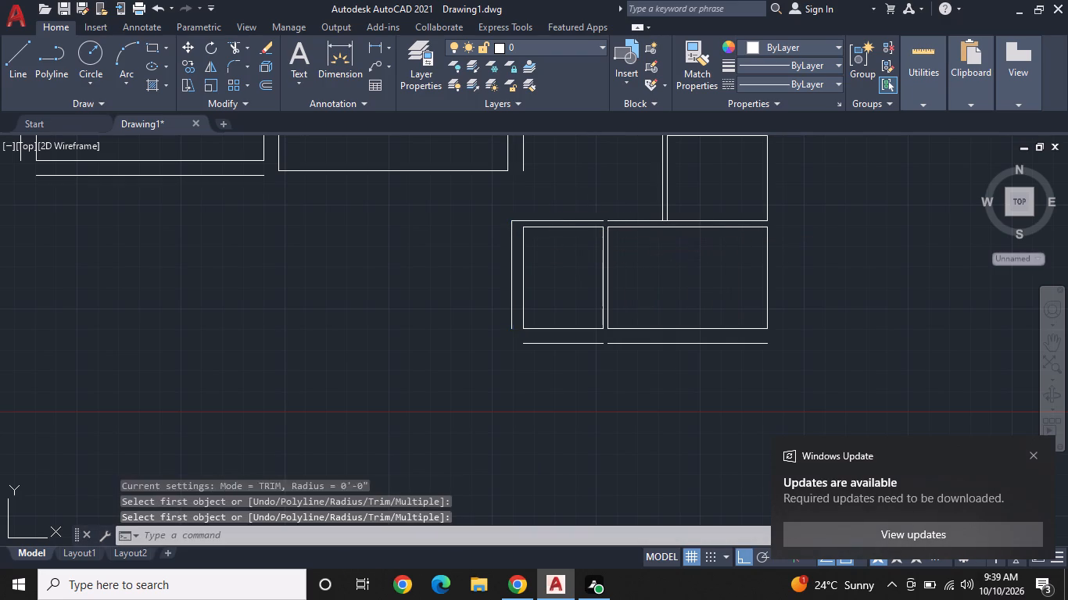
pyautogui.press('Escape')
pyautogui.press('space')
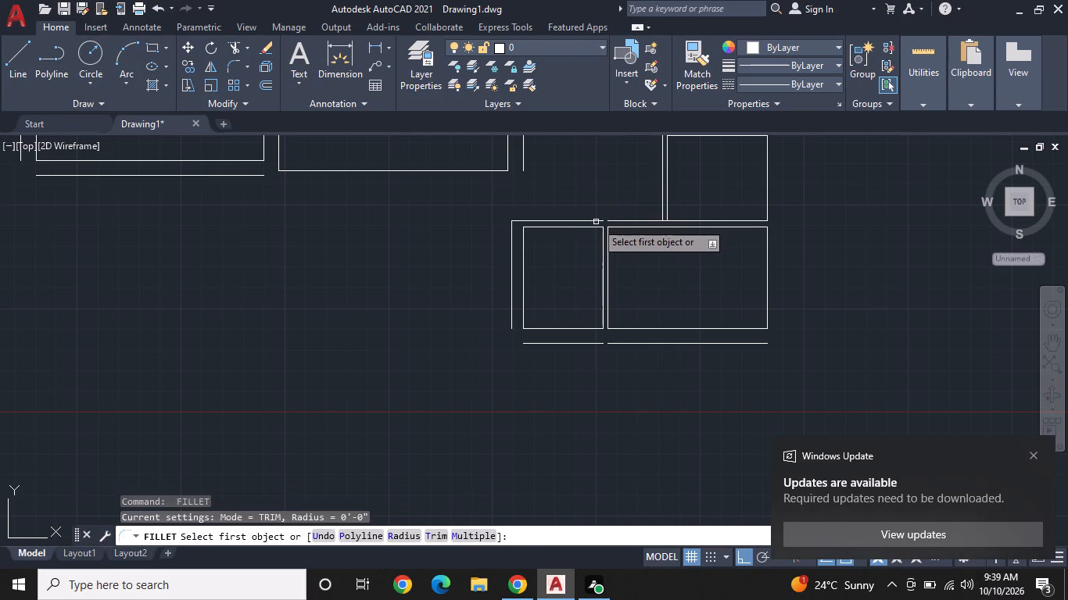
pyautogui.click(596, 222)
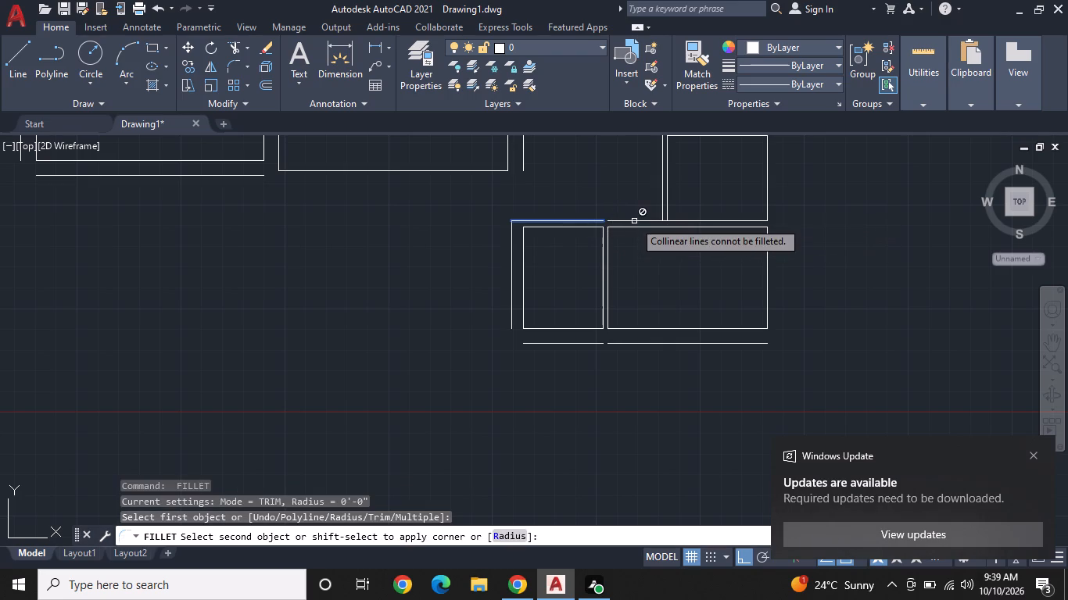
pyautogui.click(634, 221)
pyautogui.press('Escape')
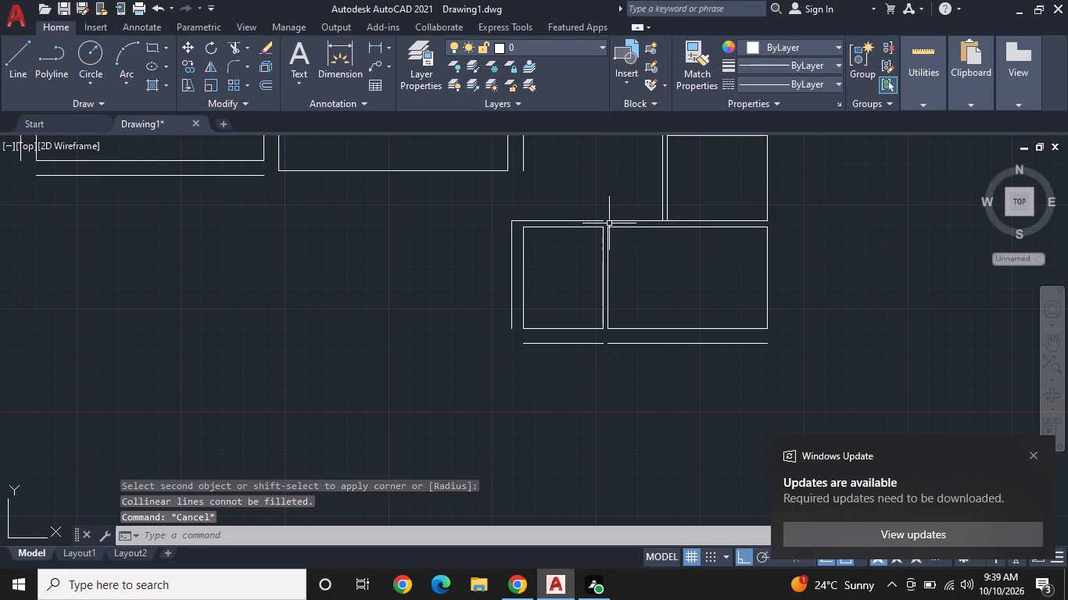
# Extend the 4' room's top offset line across the gap to meet the wall line above the 8' room.
pyautogui.scroll(1, 609, 223)
pyautogui.write('EX')
pyautogui.press('space')
pyautogui.click(598, 221)
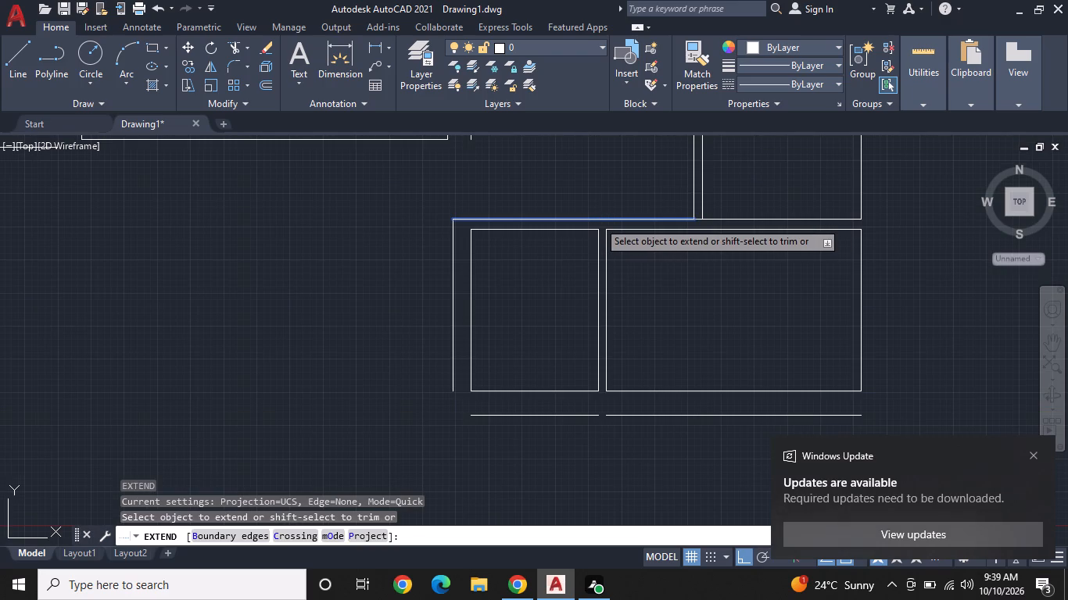
pyautogui.moveTo(679, 291); pyautogui.dragTo(639, 219, button='middle')
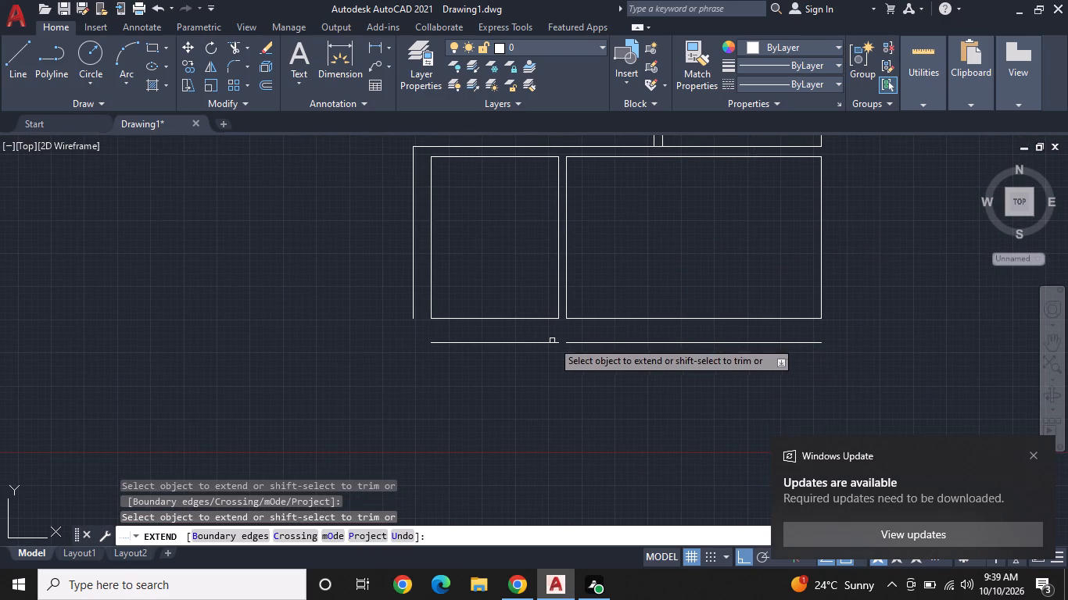
pyautogui.press('Escape')
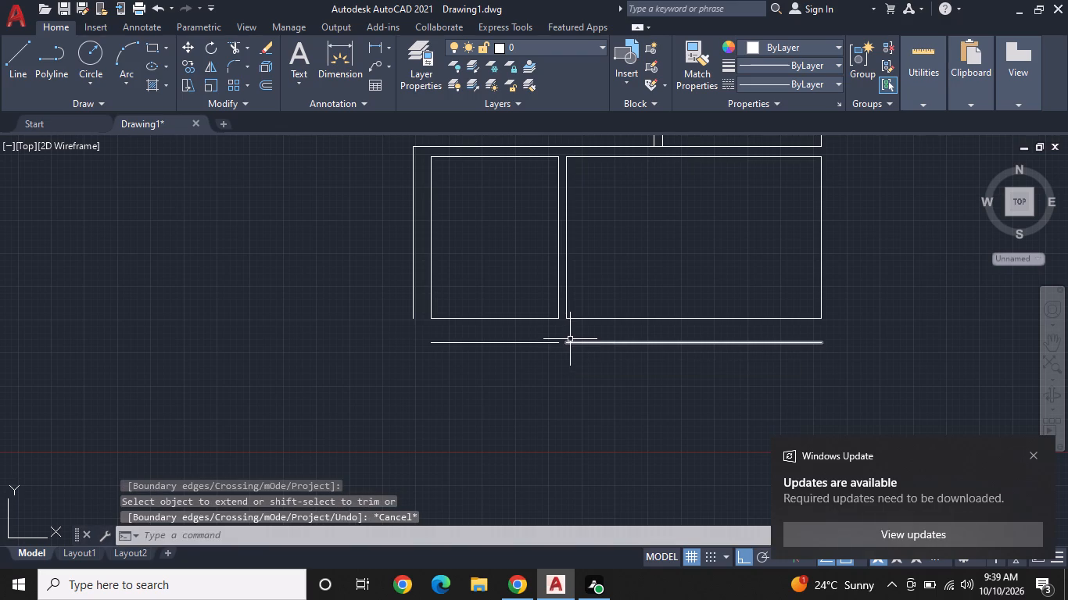
# Draw a line bridging the gap between the two 9" offset lines below the 8' and 4' rooms.
pyautogui.write('L')
pyautogui.press('space')
pyautogui.click(575, 346)
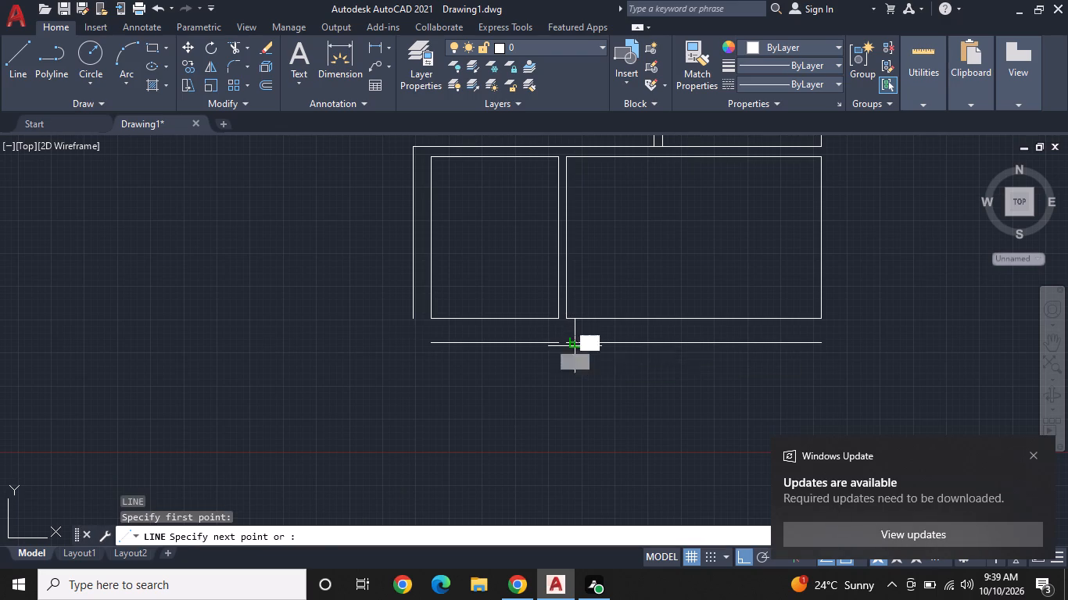
pyautogui.click(557, 345)
pyautogui.press('space')
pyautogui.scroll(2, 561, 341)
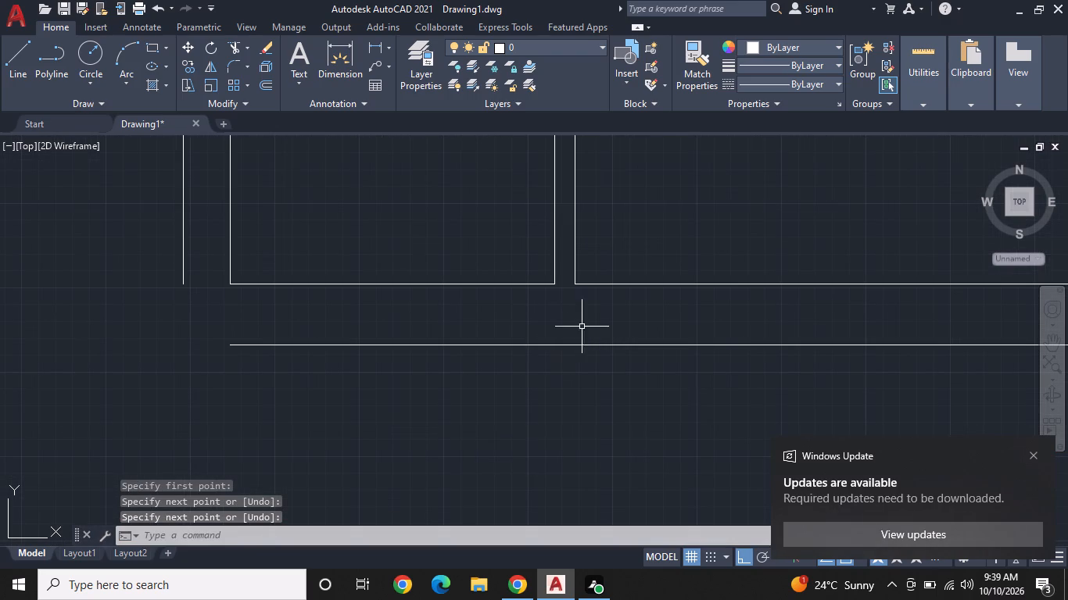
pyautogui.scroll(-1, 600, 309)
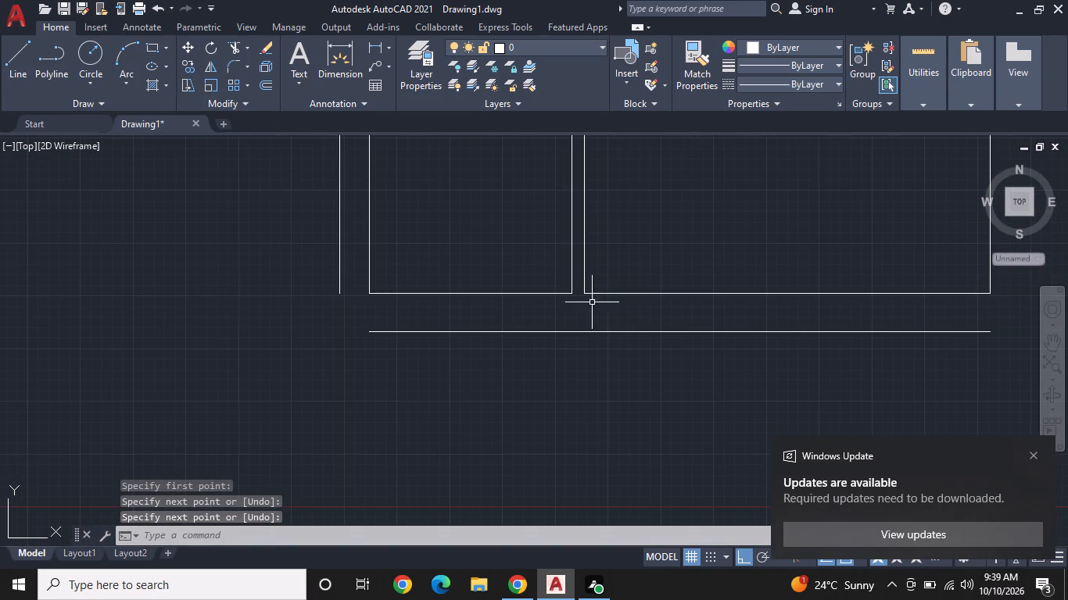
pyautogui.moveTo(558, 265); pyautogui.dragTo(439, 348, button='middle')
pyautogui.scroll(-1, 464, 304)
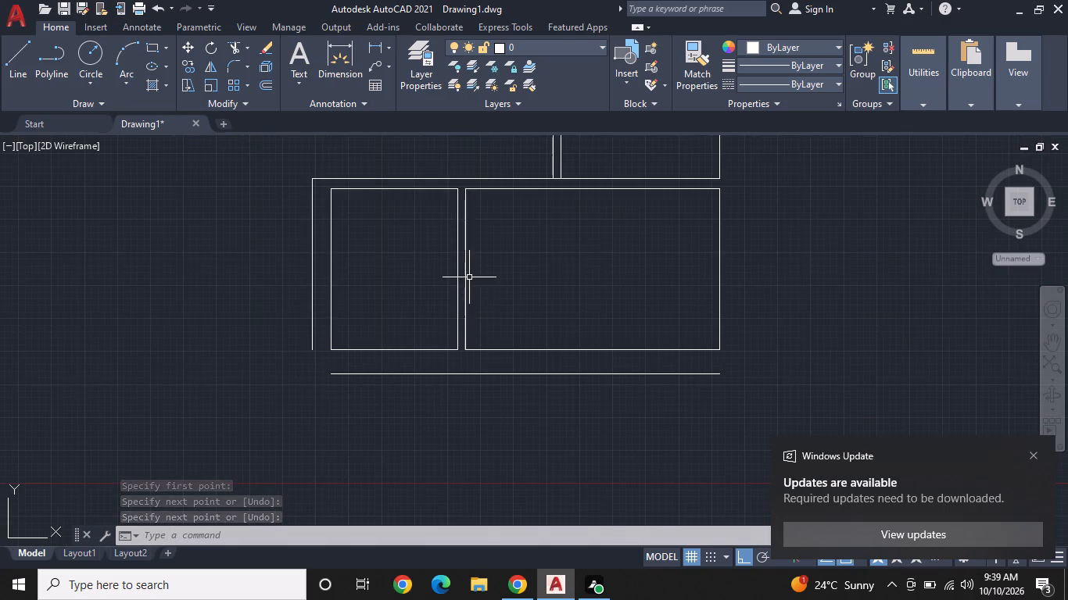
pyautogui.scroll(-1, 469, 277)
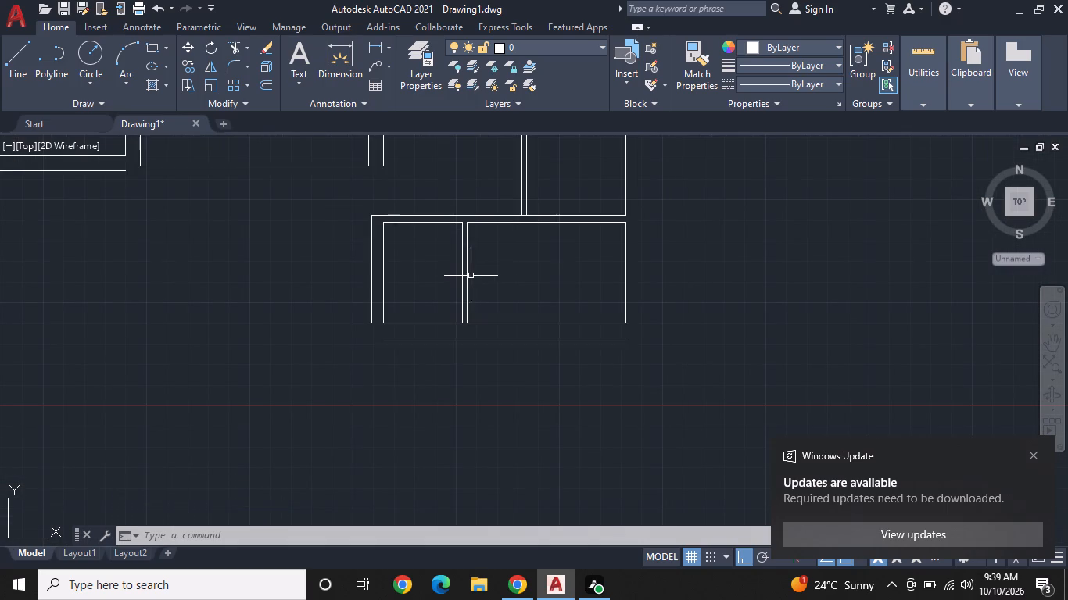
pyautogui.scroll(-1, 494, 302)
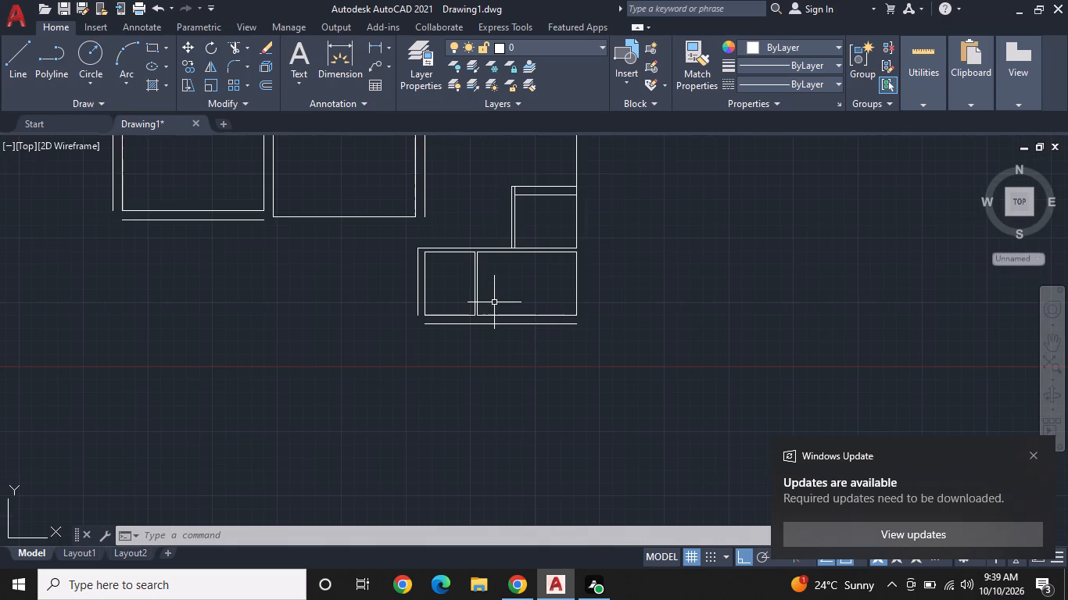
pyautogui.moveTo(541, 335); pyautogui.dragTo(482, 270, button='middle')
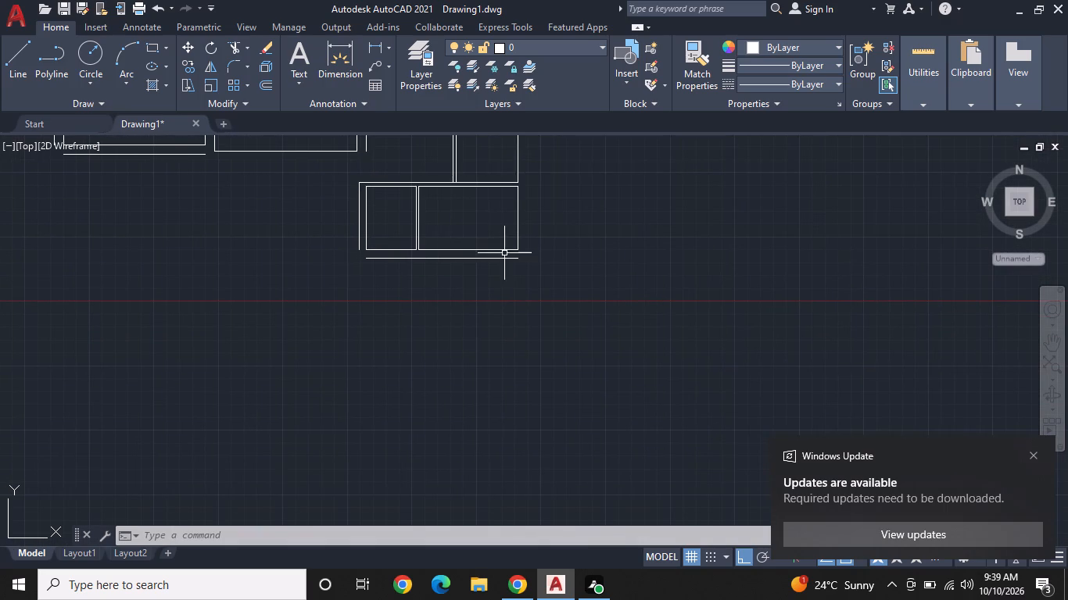
# Draw a 13' line straight down from the right end of the 9" offset line below the 8' room.
pyautogui.click(13, 61)
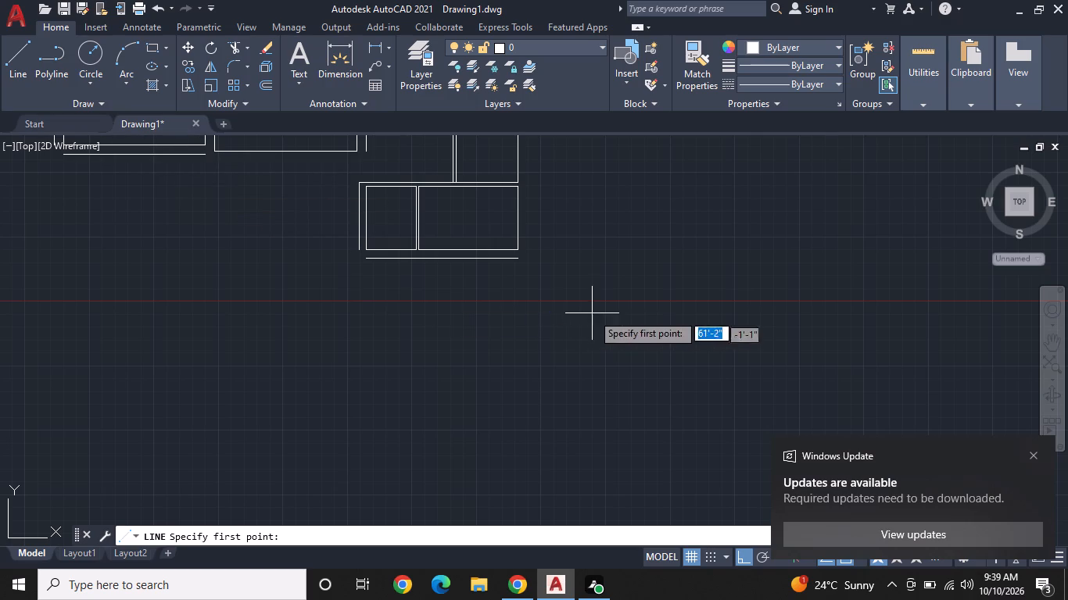
pyautogui.click(516, 261)
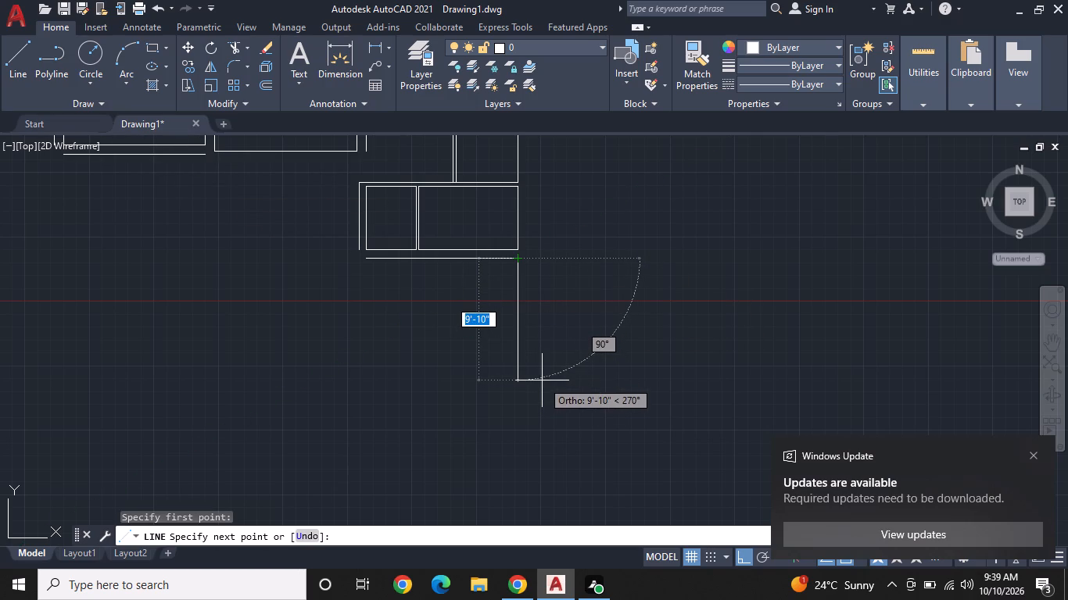
pyautogui.write('12')
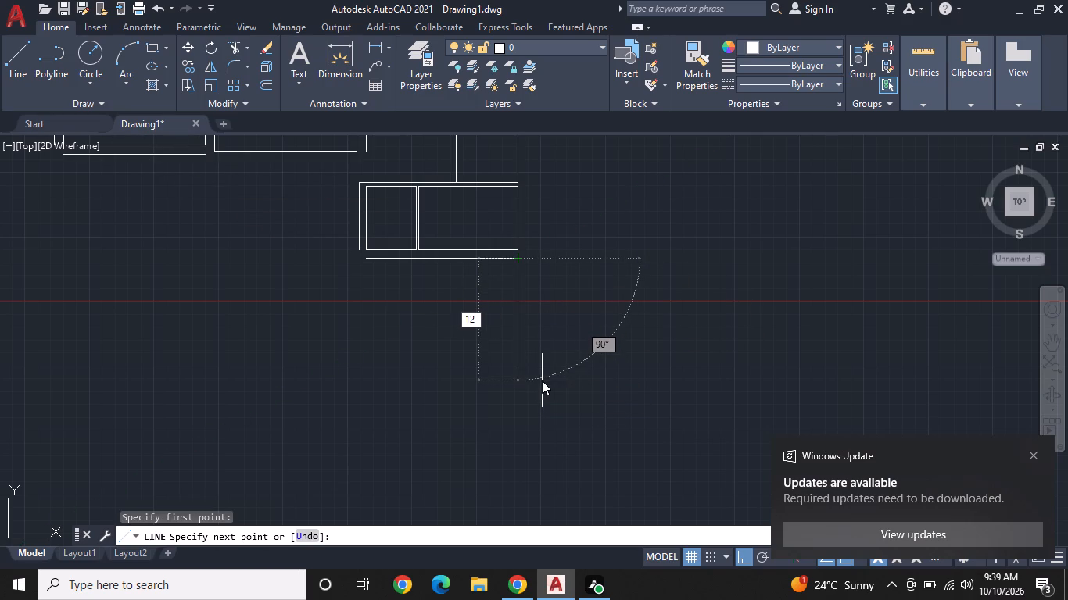
pyautogui.press("'")
pyautogui.press('BackSpace')
pyautogui.press('BackSpace')
pyautogui.press('BackSpace')
pyautogui.write('13')
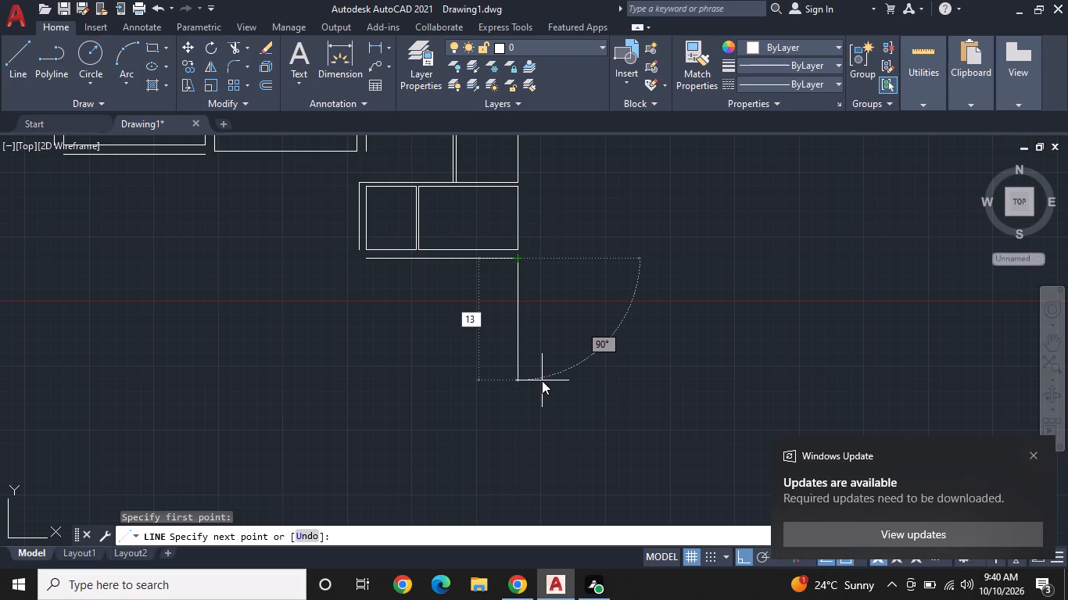
pyautogui.press("'")
pyautogui.press('Return')
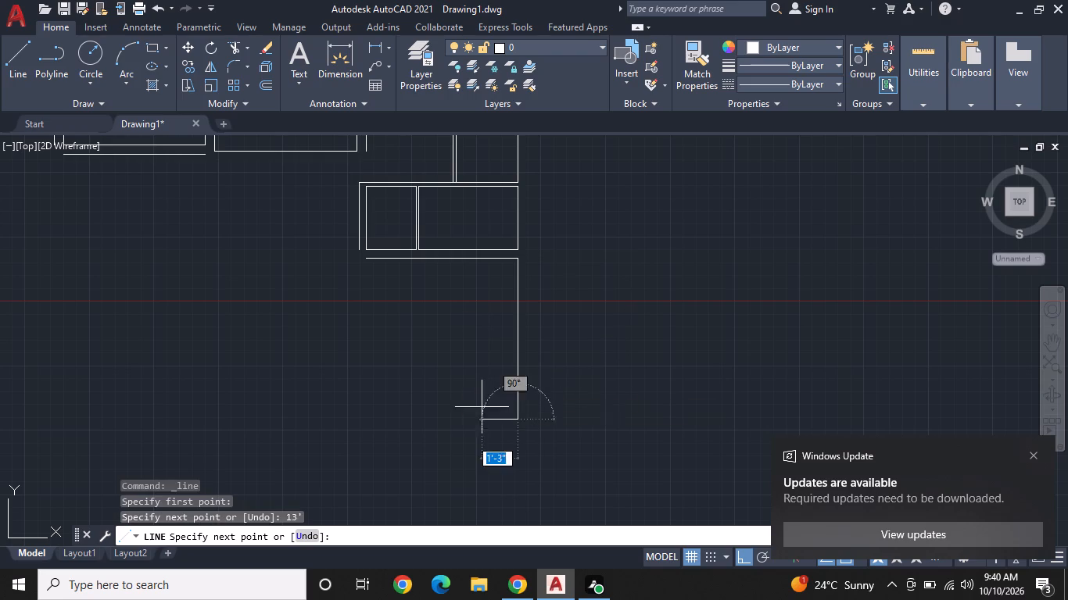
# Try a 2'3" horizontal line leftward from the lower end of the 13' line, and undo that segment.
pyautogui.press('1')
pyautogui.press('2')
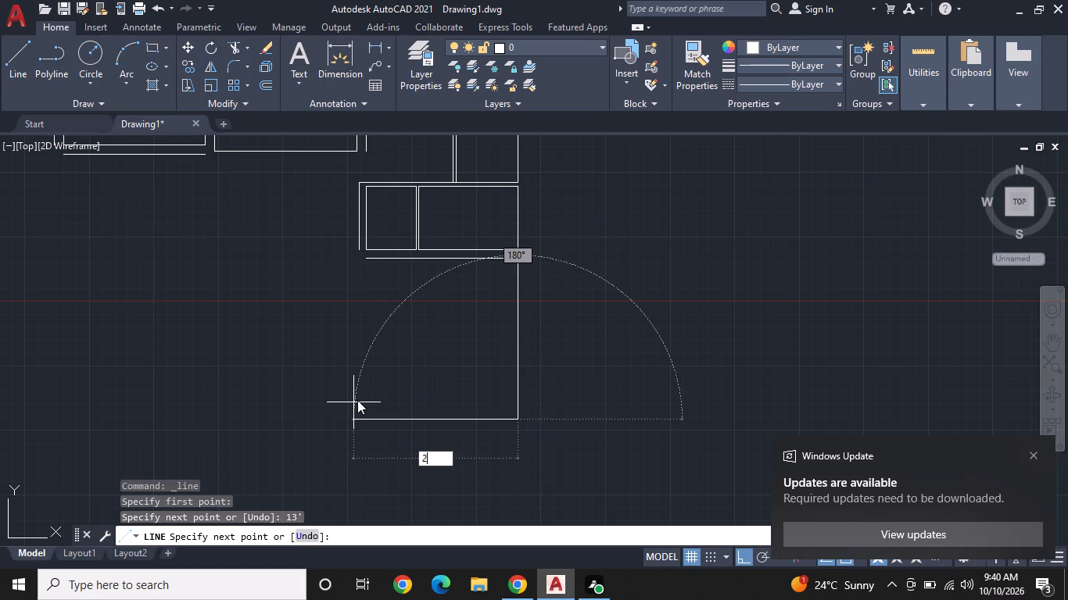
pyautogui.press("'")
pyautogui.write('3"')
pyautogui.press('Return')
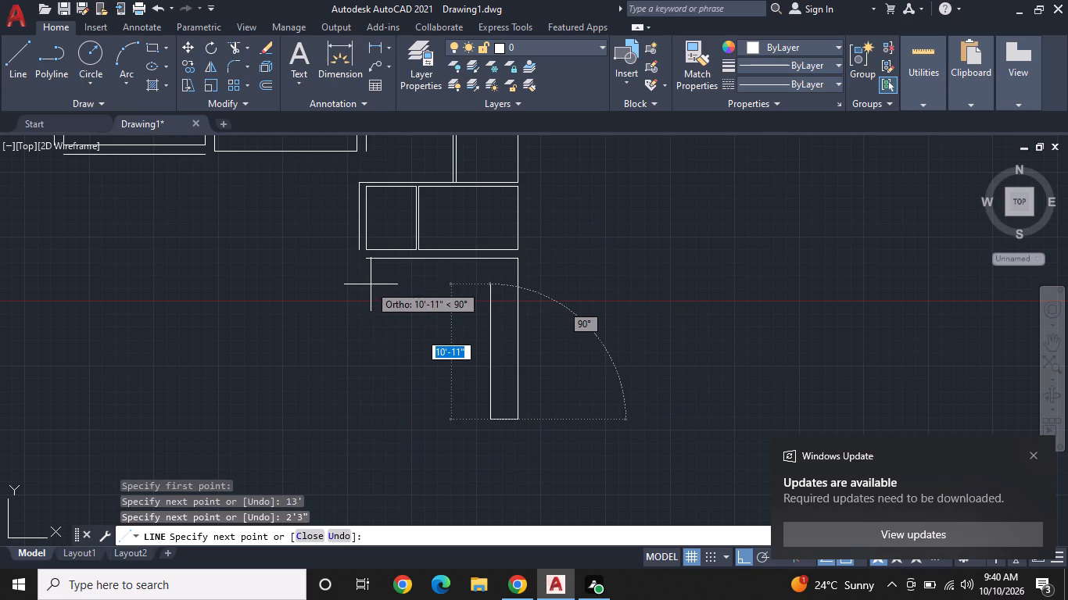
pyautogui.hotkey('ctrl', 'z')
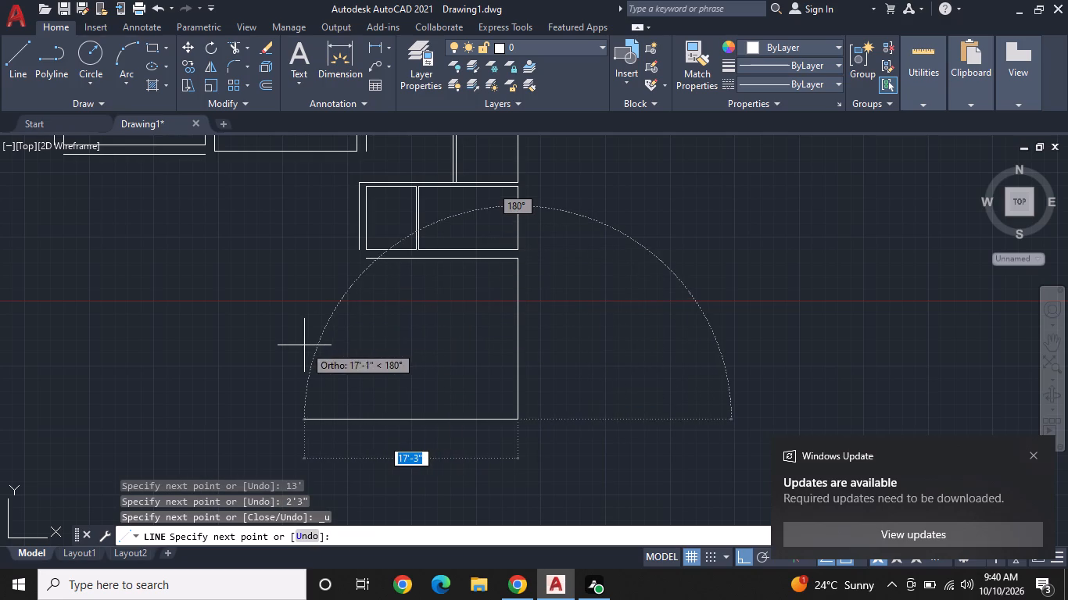
# Draw the new room's bottom wall 12'3" leftward and close it with a 13' left wall up to the 9" offset line.
pyautogui.write('12')
pyautogui.write("'3")
pyautogui.hotkey('shift', '"')
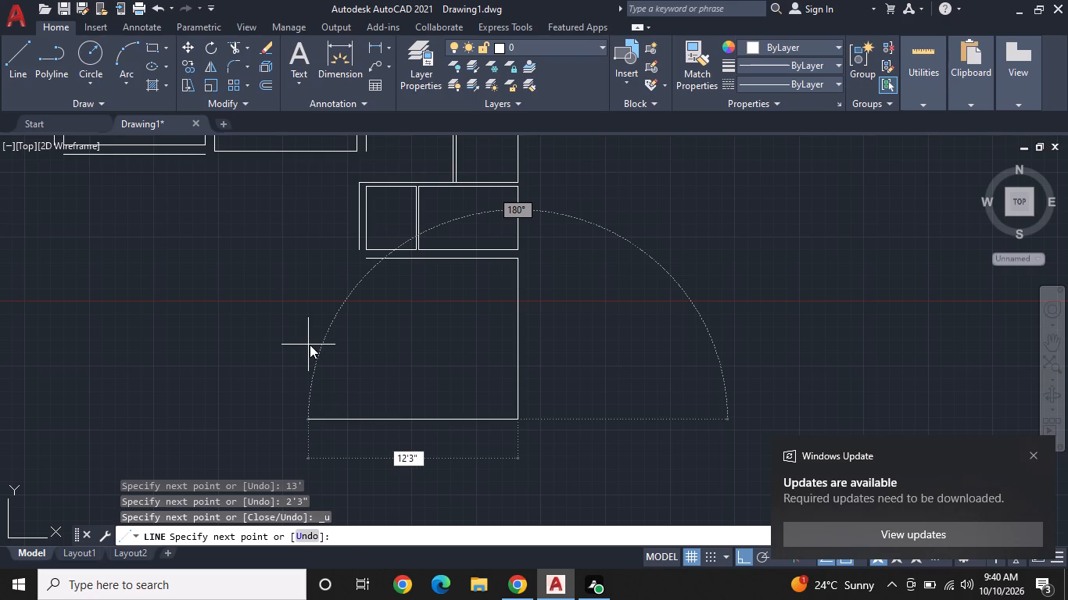
pyautogui.press('Return')
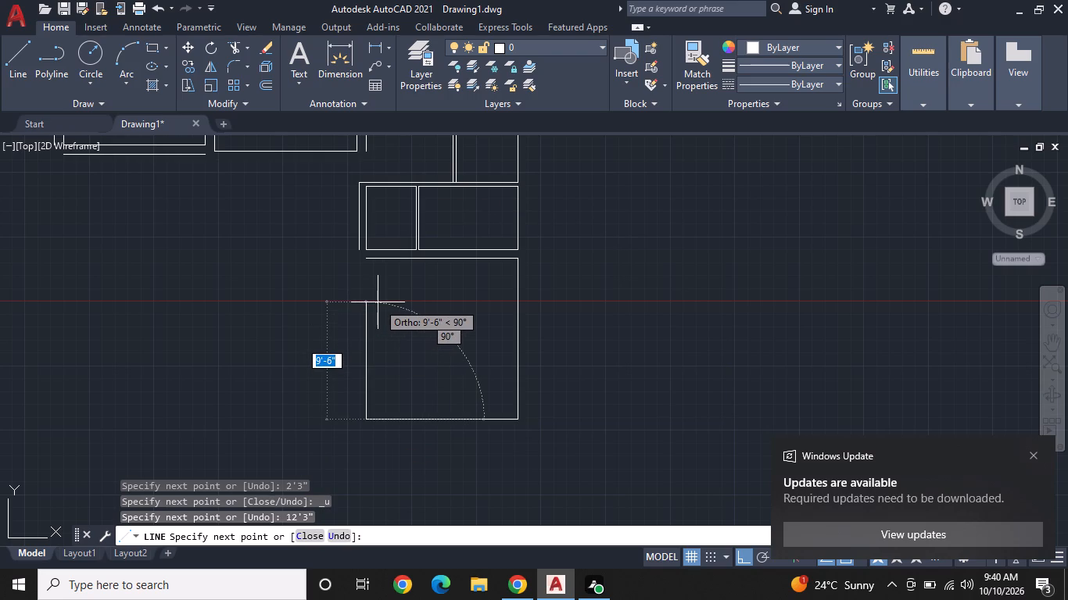
pyautogui.scroll(1, 378, 302)
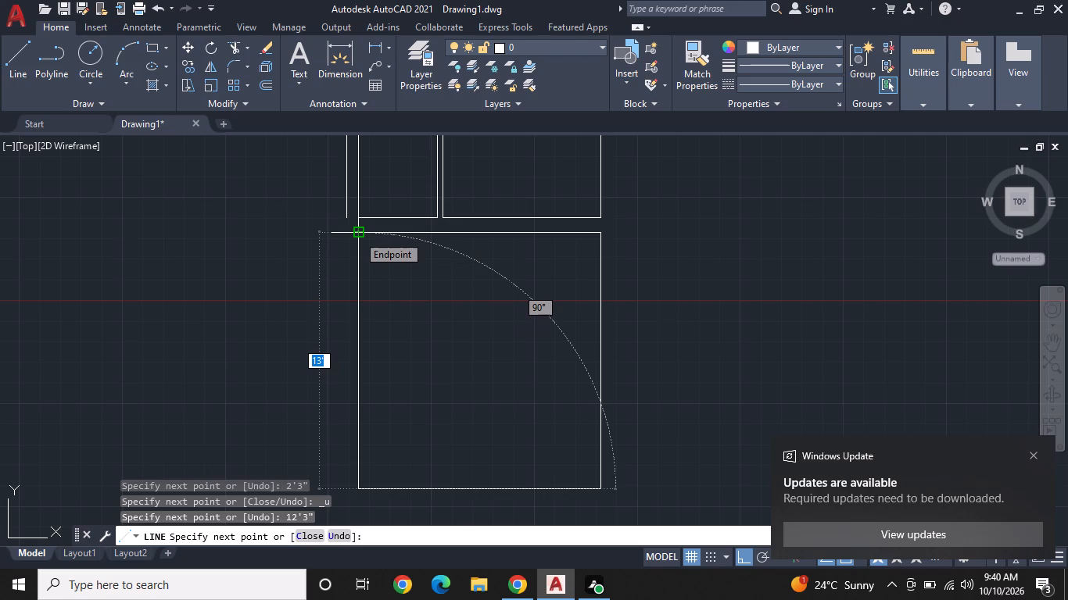
pyautogui.click(357, 234)
pyautogui.press('Escape')
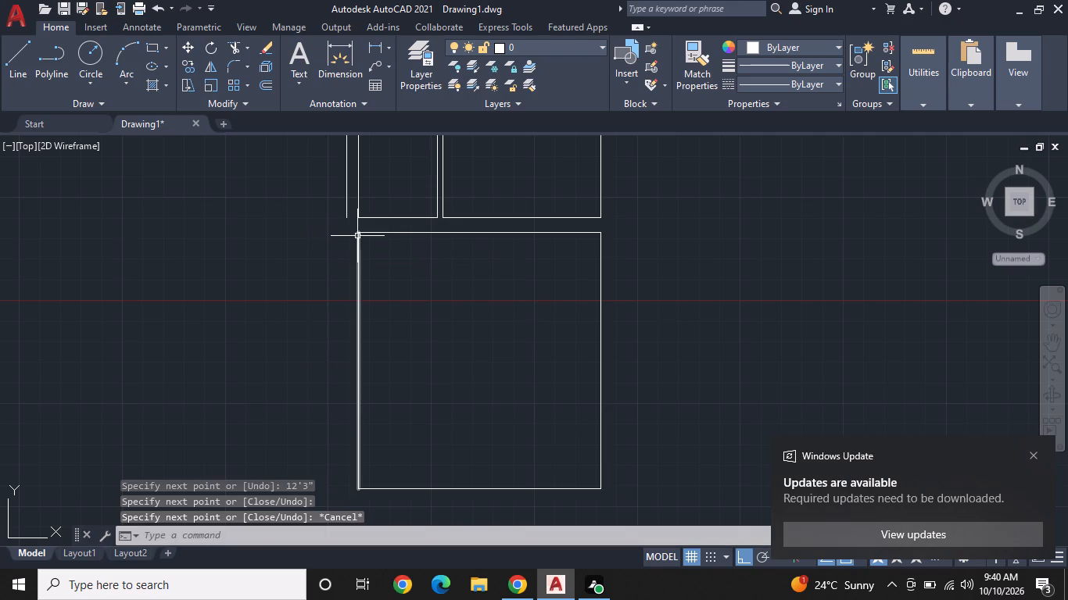
# Offset the new 13' room's right wall 9" outward.
pyautogui.click(271, 84)
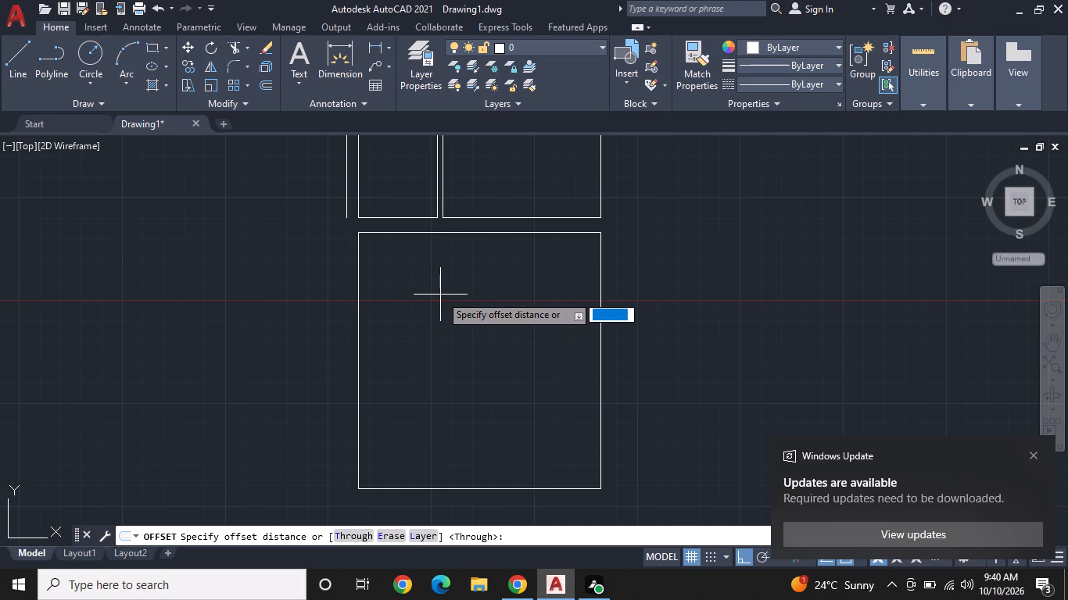
pyautogui.scroll(-1, 440, 295)
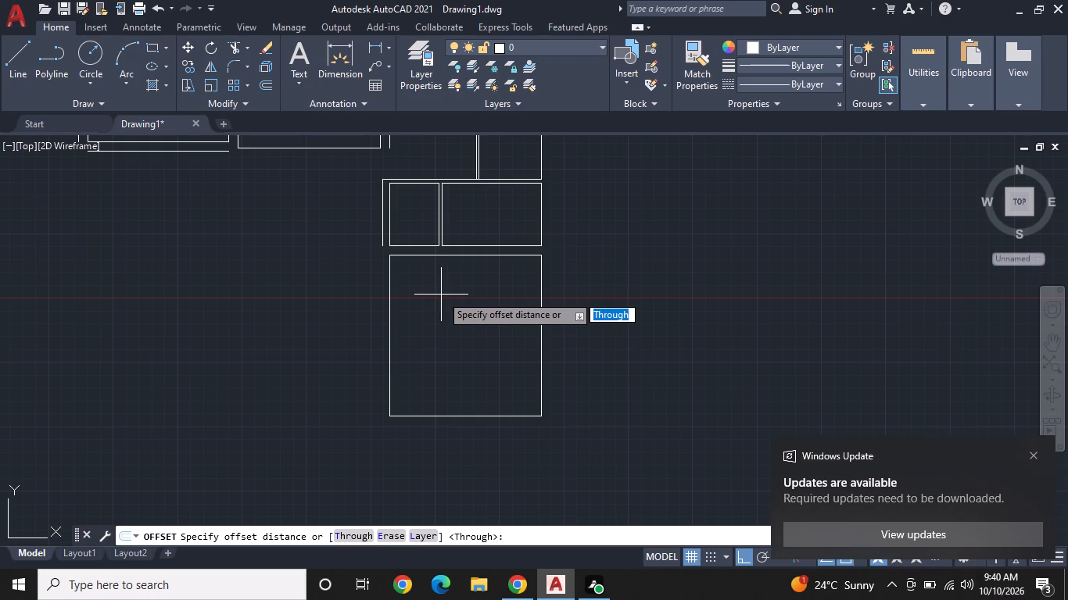
pyautogui.click(266, 81)
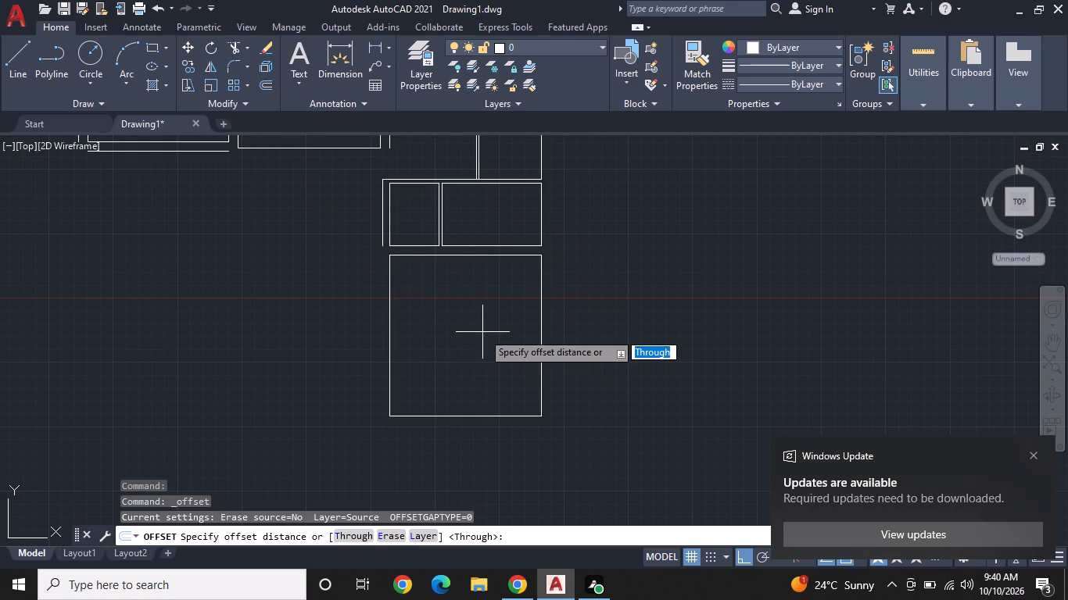
pyautogui.press('9')
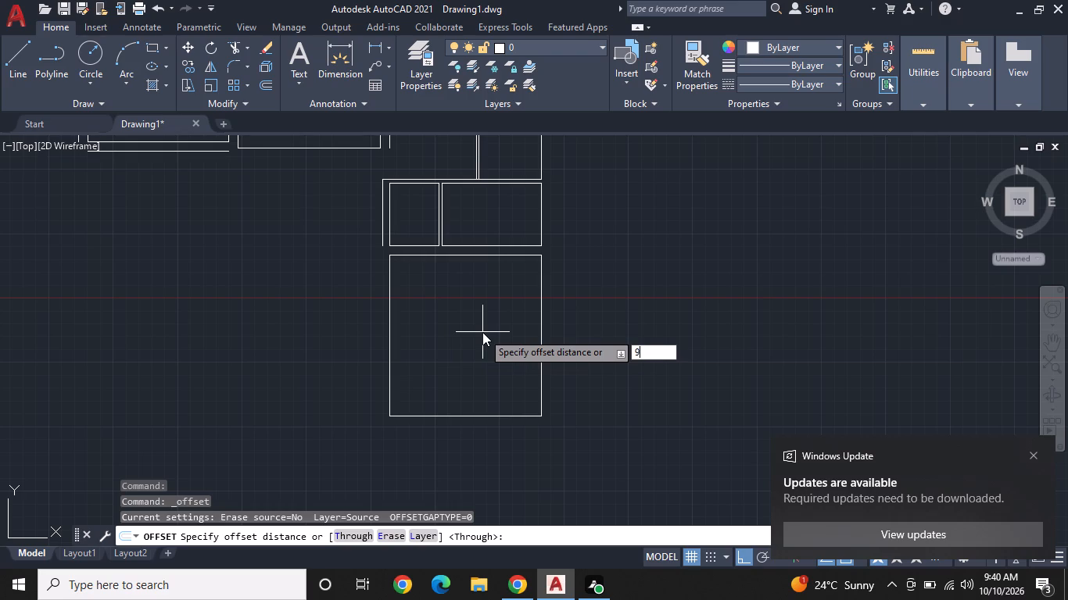
pyautogui.hotkey('shift', '"')
pyautogui.press('Return')
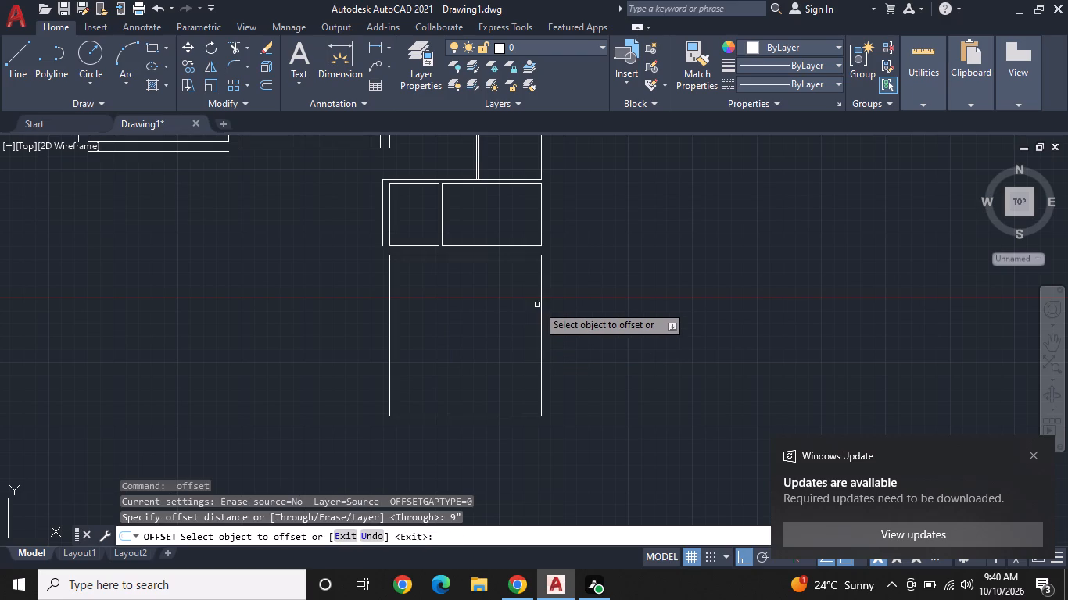
pyautogui.click(543, 301)
pyautogui.click(591, 309)
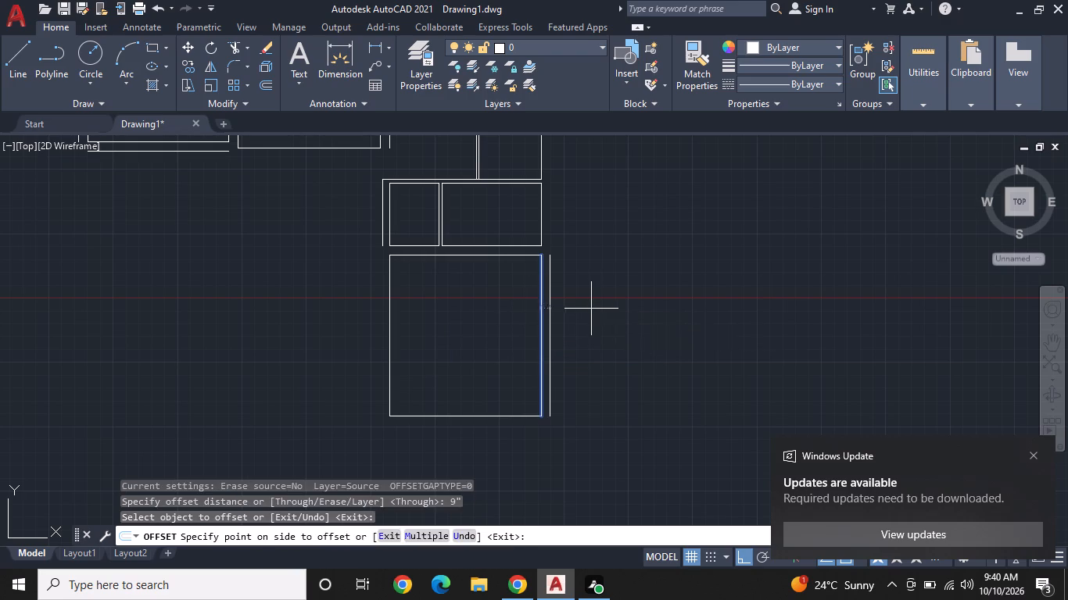
# Offset the right walls of the 8' room, the small room above it and the large top-right room 9" outward.
pyautogui.moveTo(607, 337); pyautogui.dragTo(614, 453, button='middle')
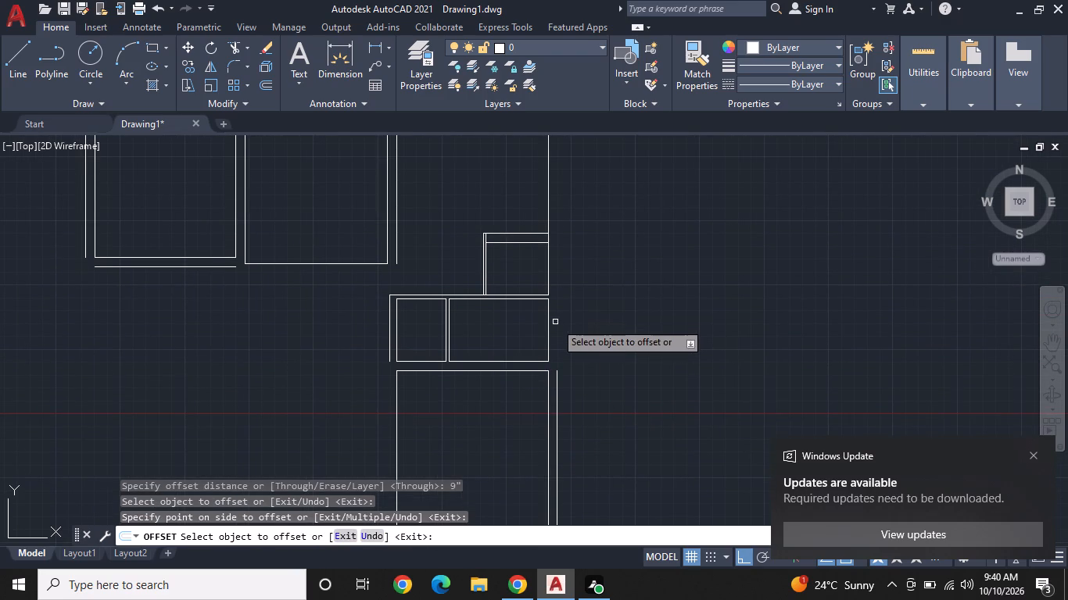
pyautogui.click(549, 331)
pyautogui.click(587, 330)
pyautogui.moveTo(592, 364); pyautogui.dragTo(596, 423, button='middle')
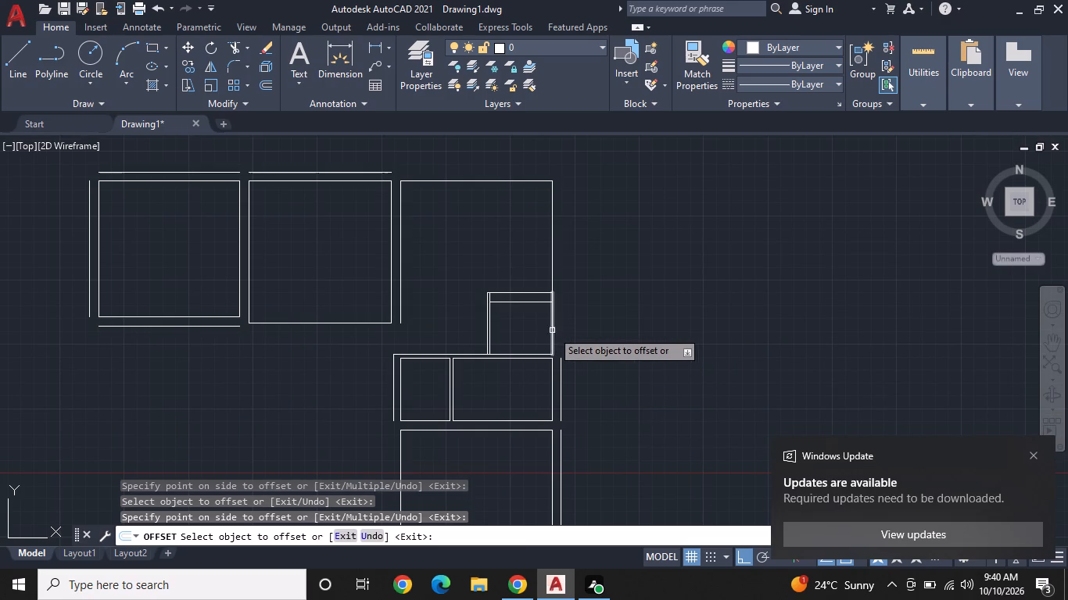
pyautogui.click(548, 332)
pyautogui.click(551, 331)
pyautogui.click(603, 333)
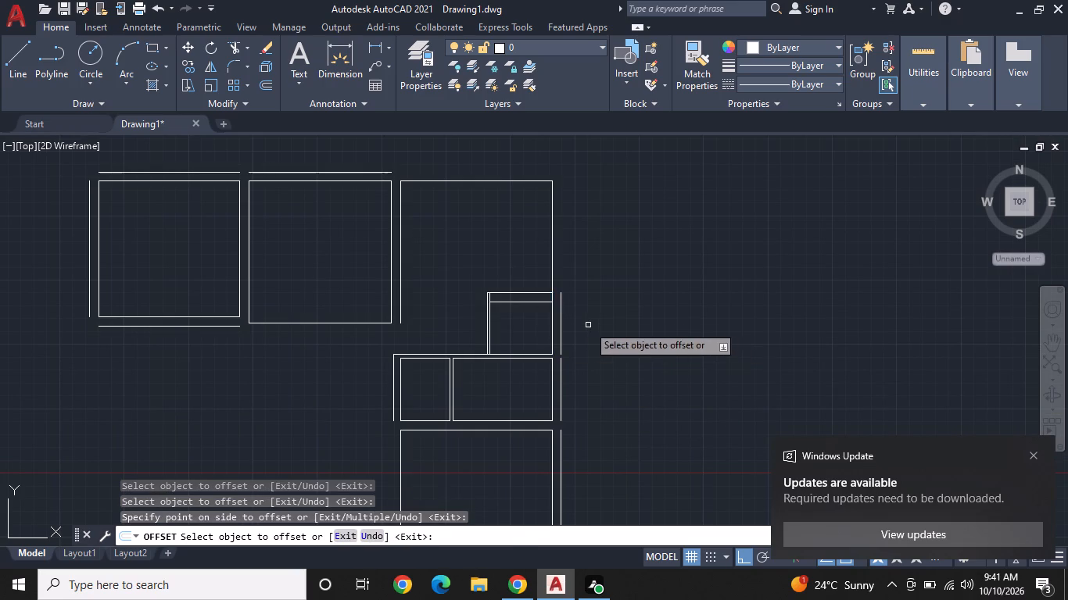
pyautogui.click(553, 235)
pyautogui.click(640, 252)
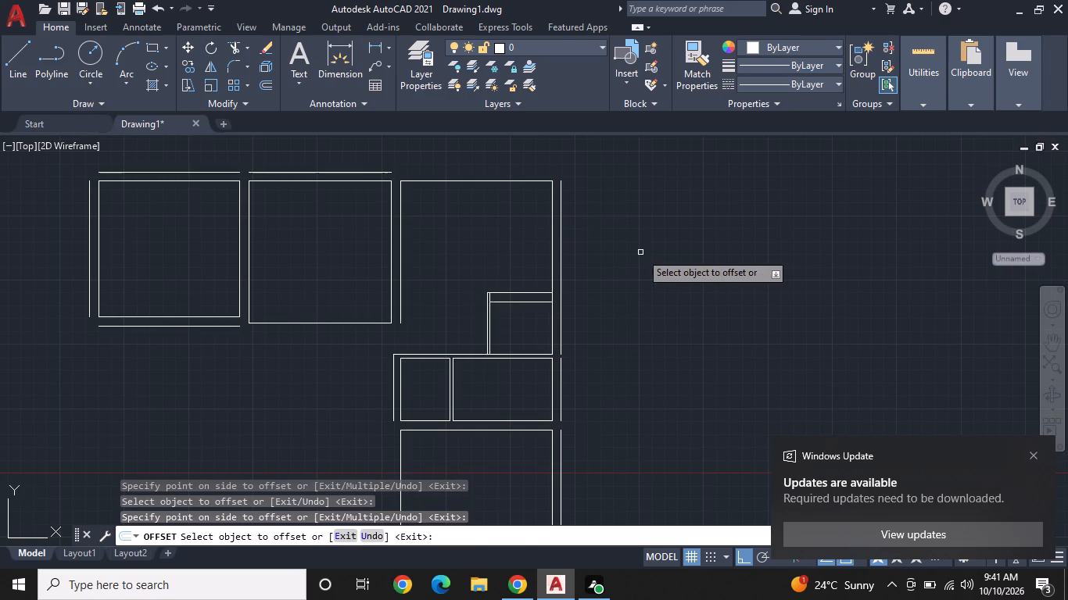
# Offset the large top-right room's top wall 9" upward.
pyautogui.click(484, 181)
pyautogui.click(499, 156)
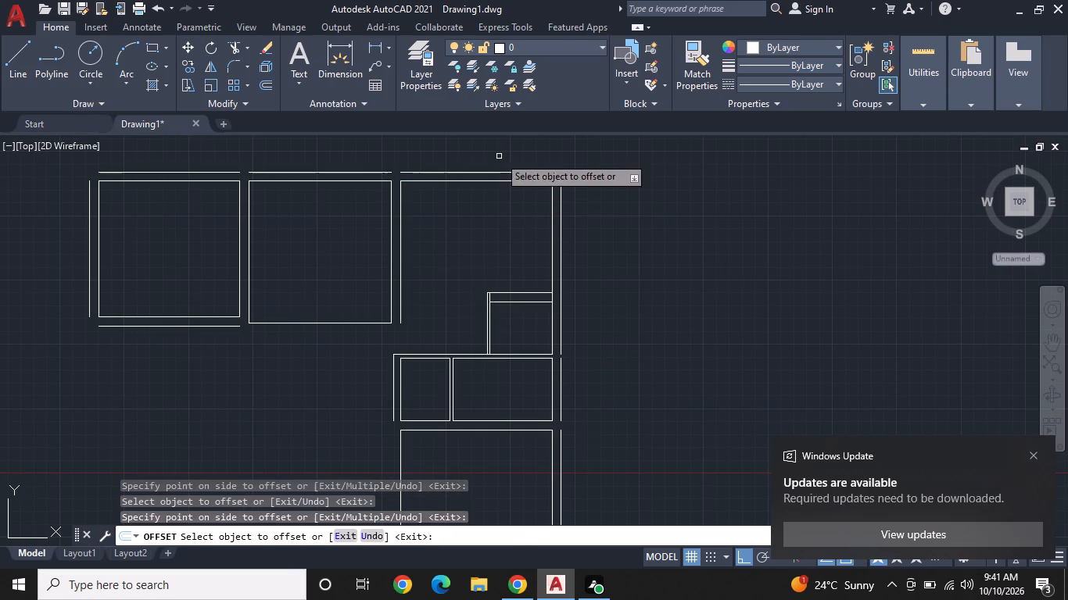
# Offset the new 13' room's bottom wall 9" downward.
pyautogui.middleClick(618, 303)
pyautogui.moveTo(619, 298); pyautogui.dragTo(659, 224, button='middle')
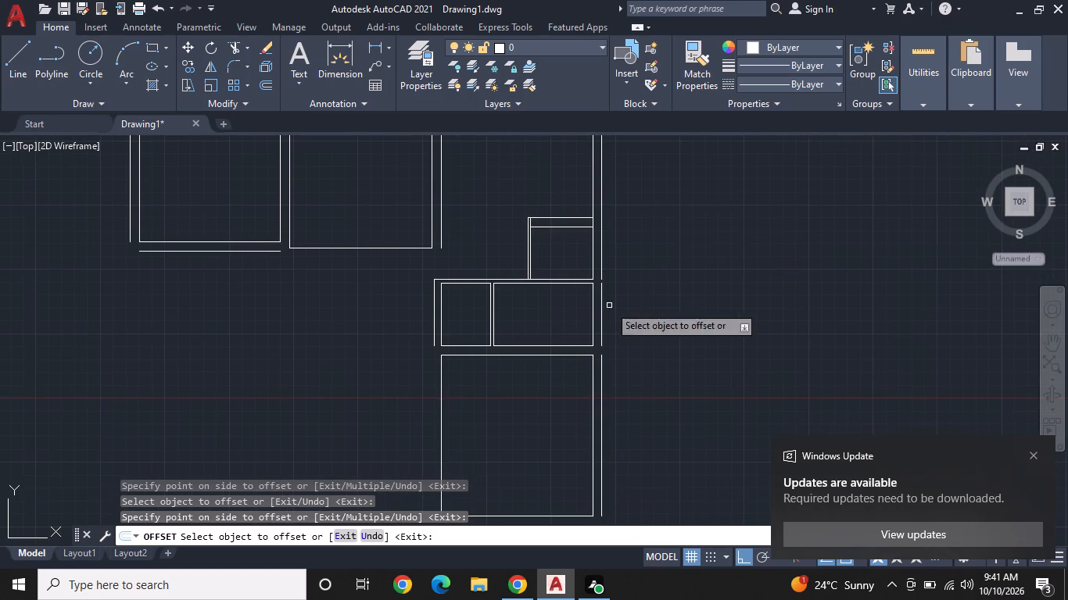
pyautogui.moveTo(573, 362); pyautogui.dragTo(646, 246, button='middle')
pyautogui.moveTo(633, 392); pyautogui.dragTo(603, 305, button='middle')
pyautogui.scroll(1, 603, 305)
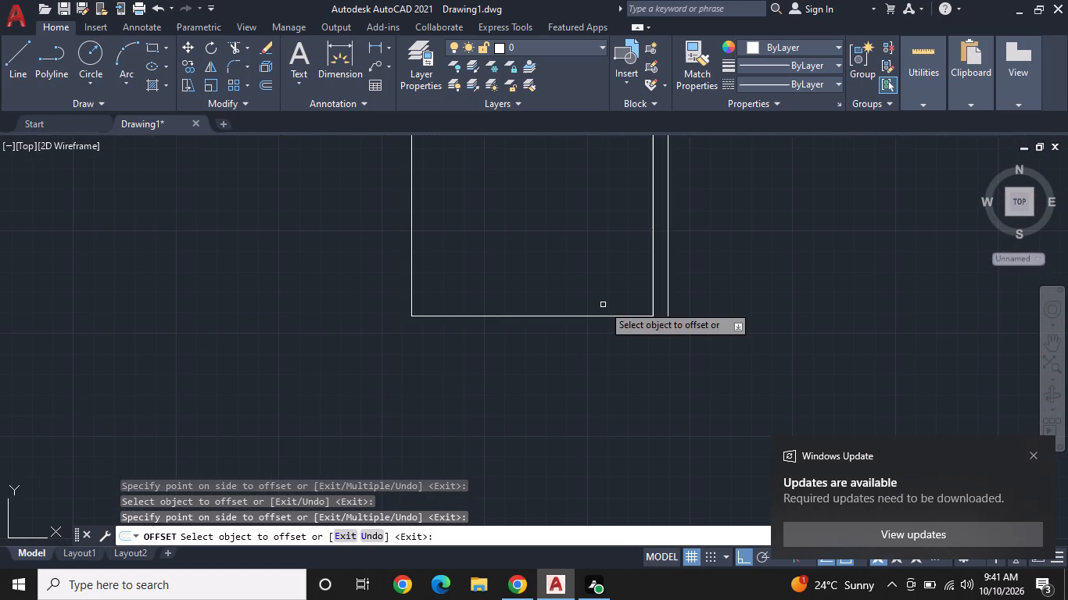
pyautogui.click(603, 320)
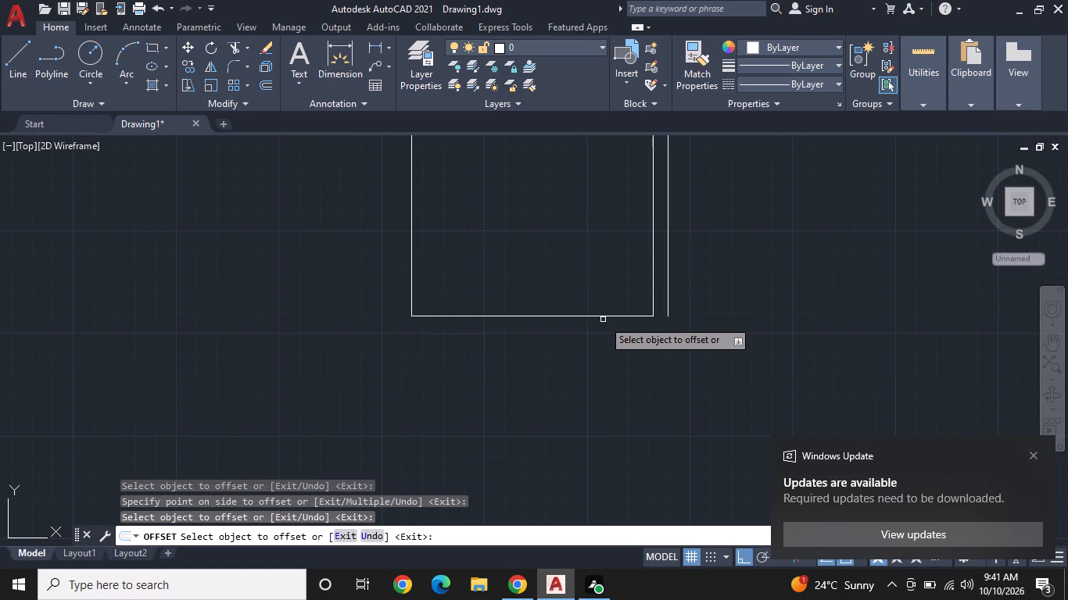
pyautogui.click(604, 314)
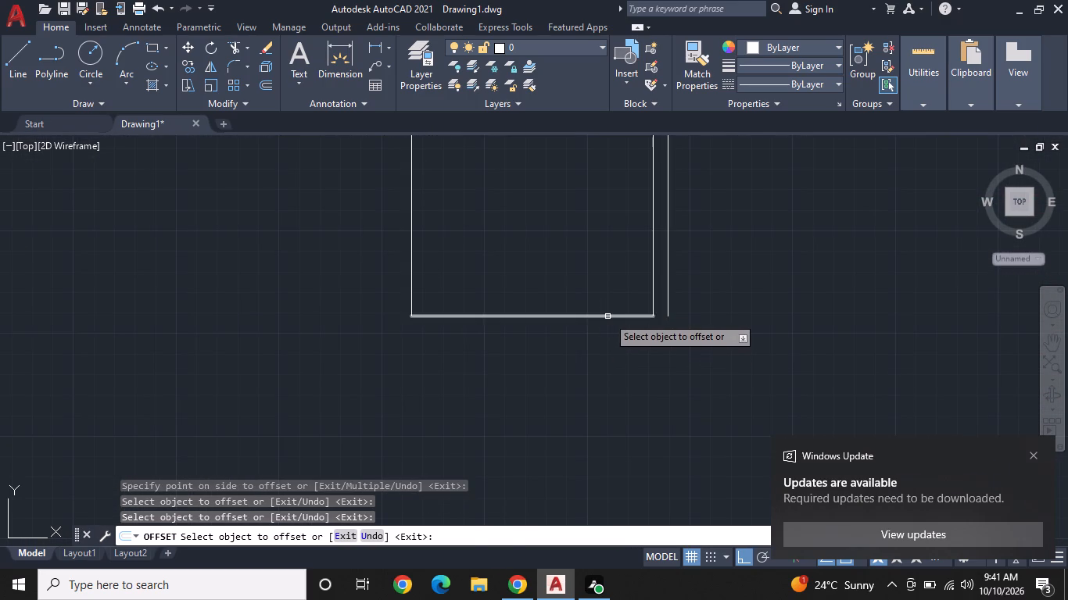
pyautogui.click(608, 316)
pyautogui.click(611, 354)
# Offset the new 13' room's left wall 7" toward the inside of the room.
pyautogui.moveTo(594, 324); pyautogui.dragTo(674, 372, button='middle')
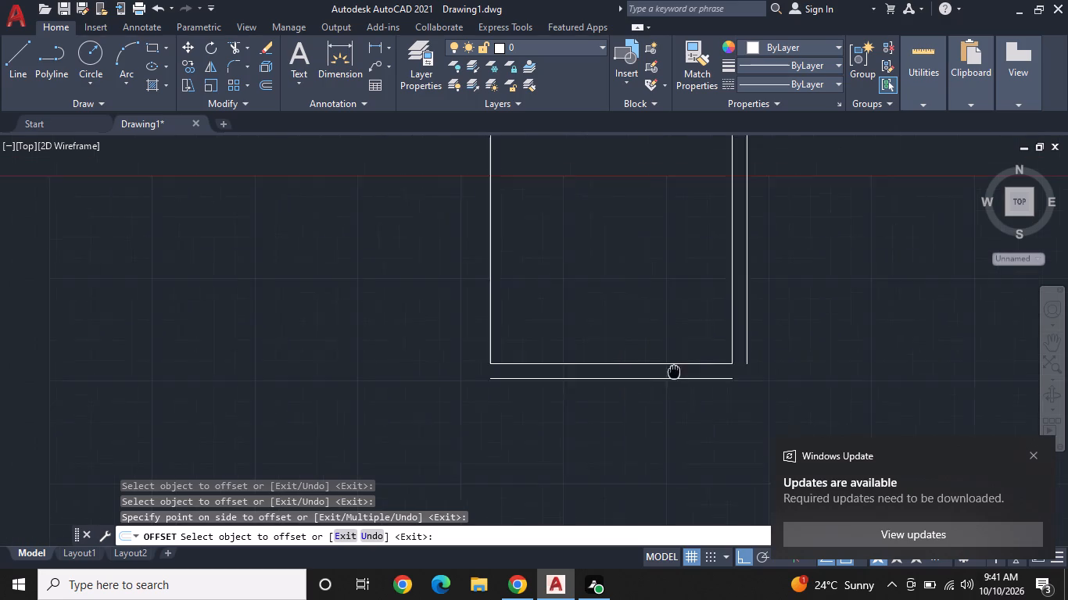
pyautogui.moveTo(674, 372); pyautogui.dragTo(717, 399, button='middle')
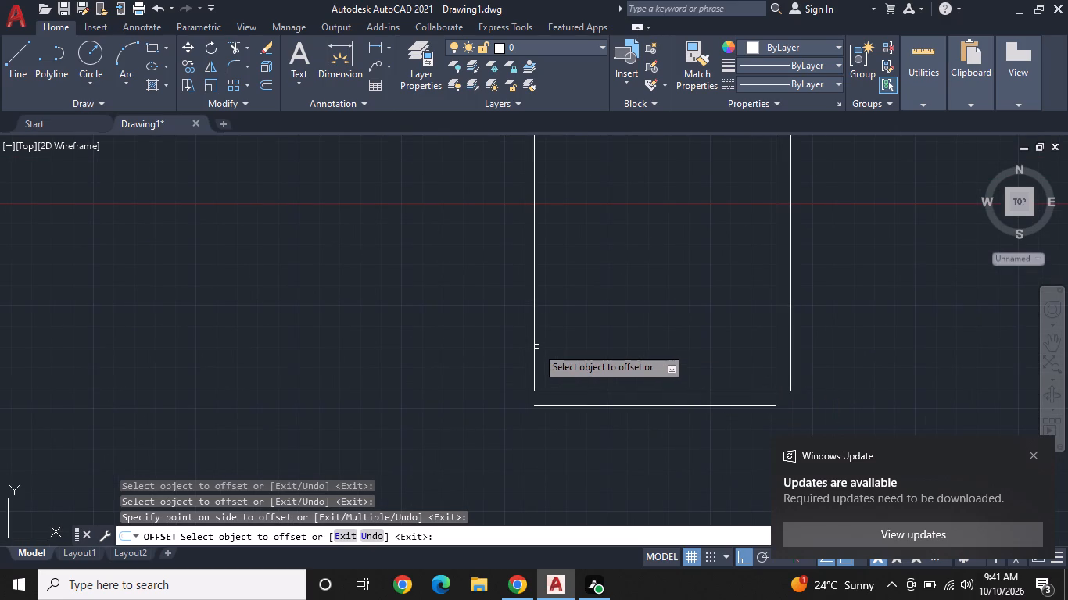
pyautogui.click(536, 347)
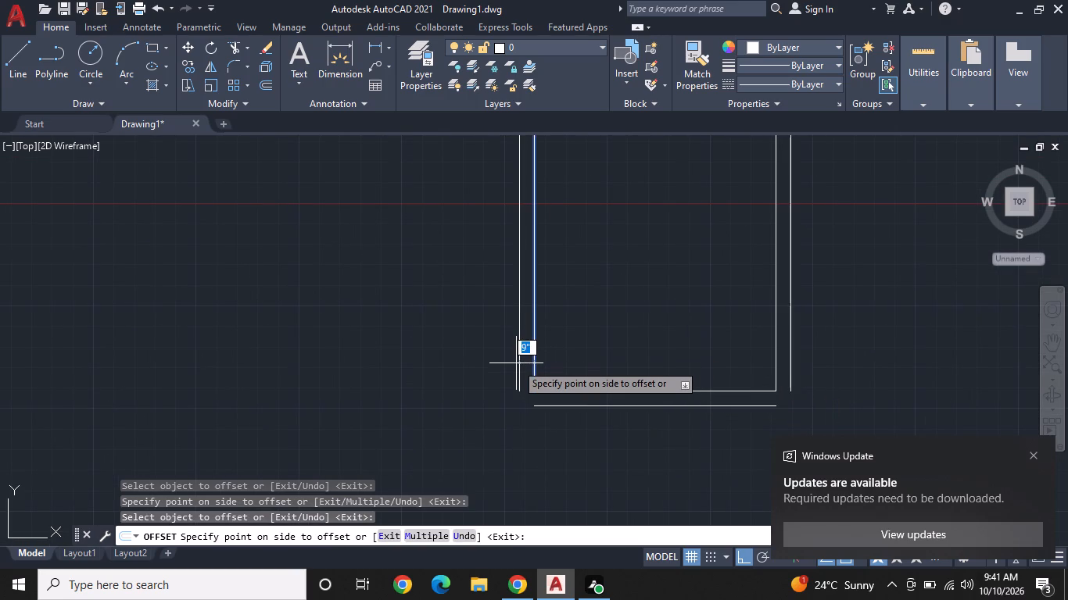
pyautogui.press('7')
pyautogui.hotkey('shift', '"')
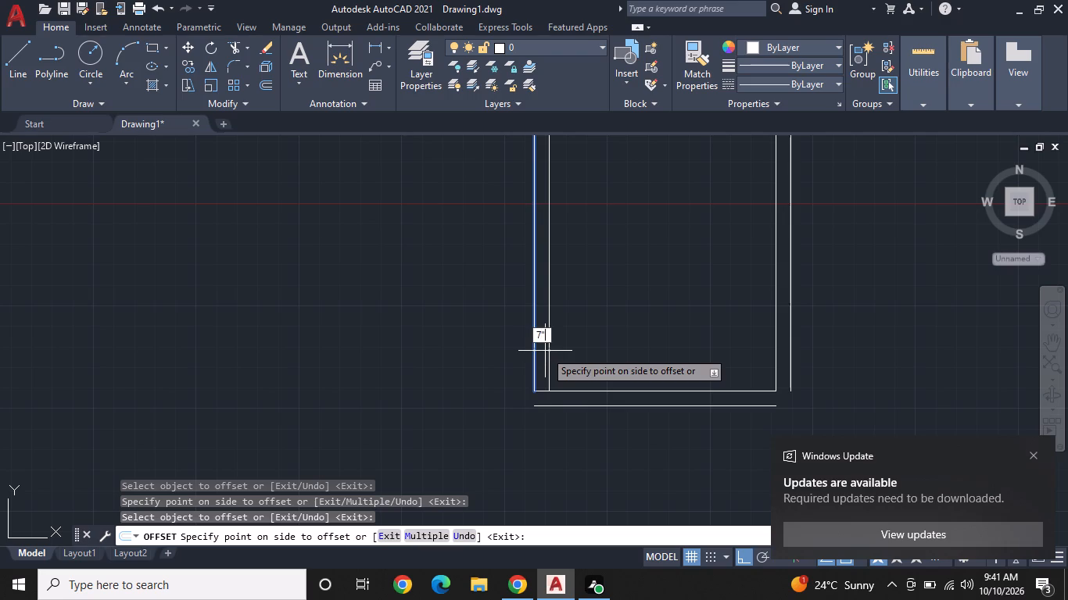
pyautogui.press('Return')
pyautogui.scroll(-2, 590, 351)
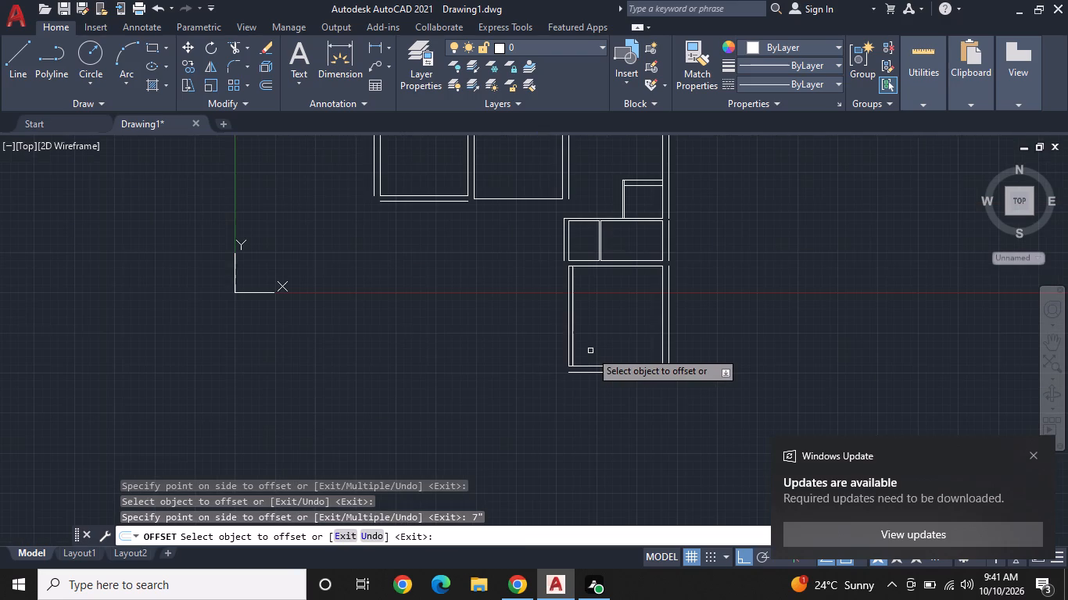
# Undo the inward offset of the new 13' room's left wall and offset that wall 7" toward the outside instead.
pyautogui.scroll(1, 592, 351)
pyautogui.moveTo(592, 351); pyautogui.dragTo(686, 355, button='middle')
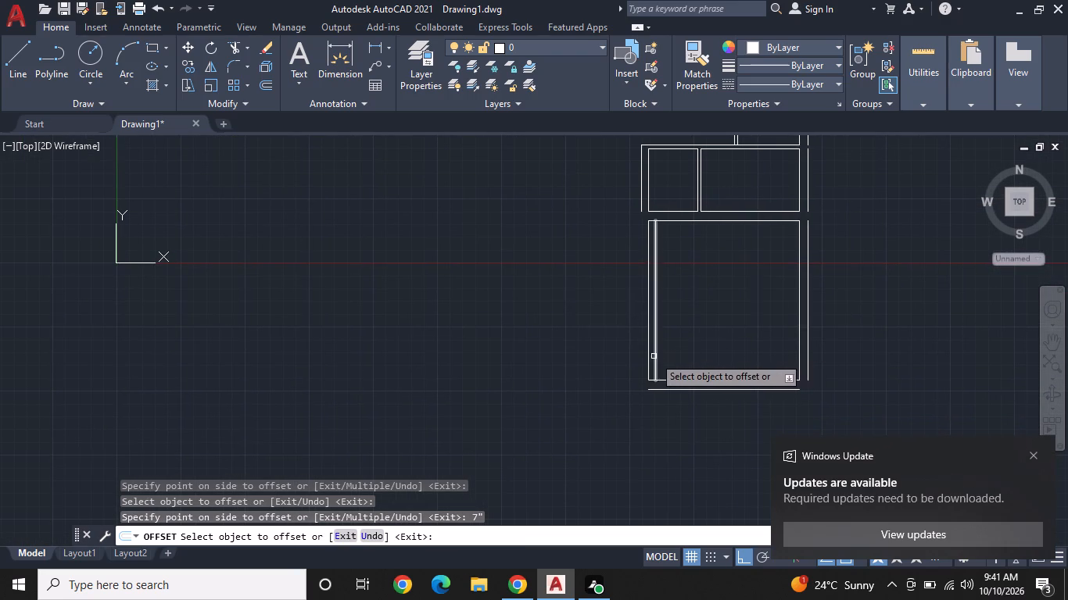
pyautogui.scroll(1, 654, 356)
pyautogui.moveTo(651, 303); pyautogui.dragTo(661, 423, button='middle')
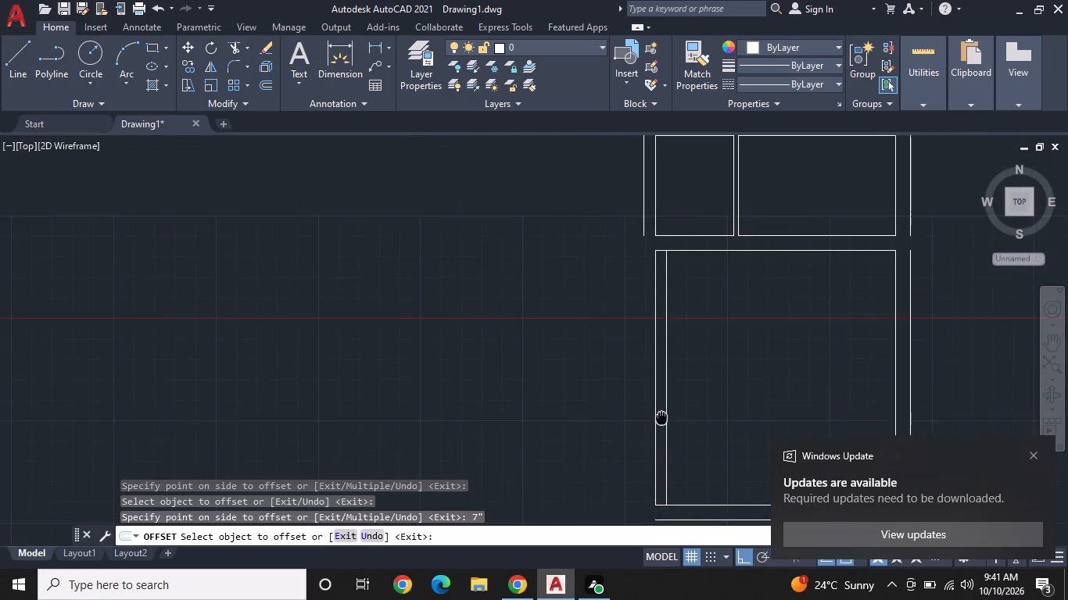
pyautogui.moveTo(661, 423); pyautogui.dragTo(661, 424, button='middle')
pyautogui.scroll(1, 661, 424)
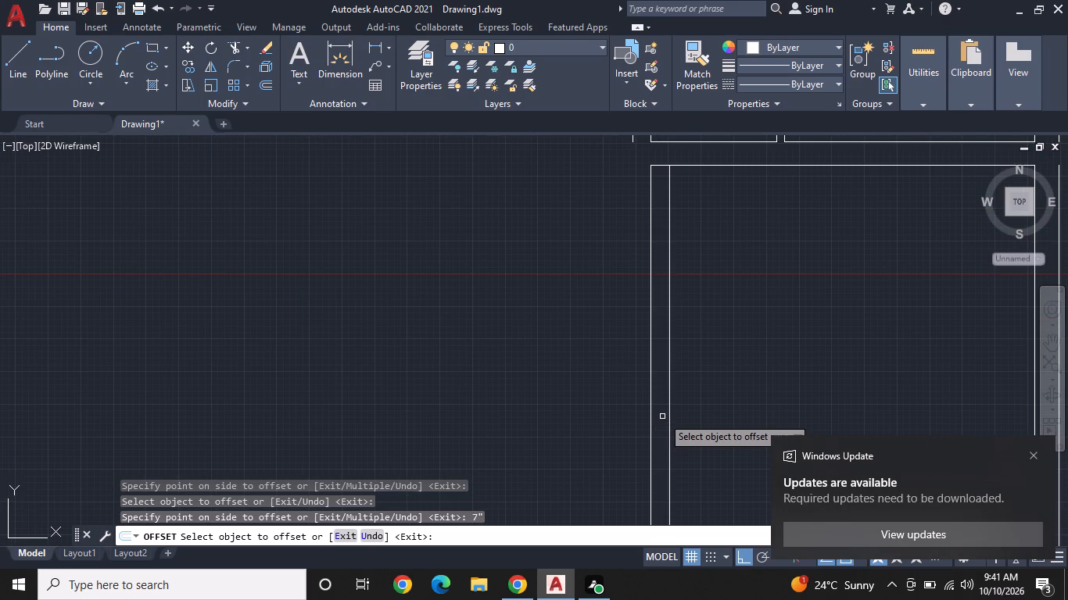
pyautogui.moveTo(689, 354); pyautogui.dragTo(683, 422, button='middle')
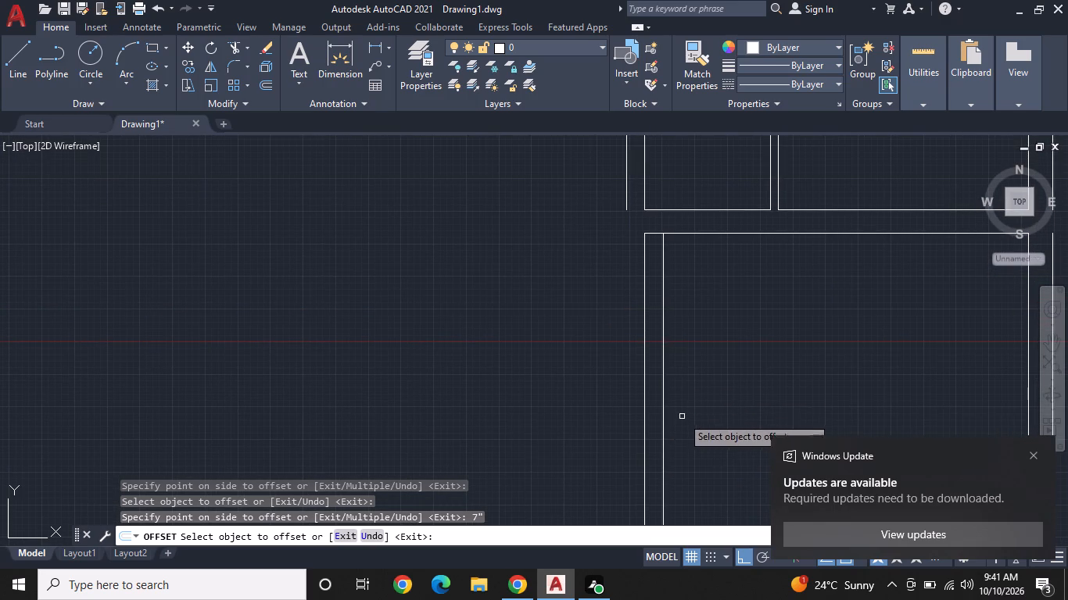
pyautogui.hotkey('ctrl', 'z')
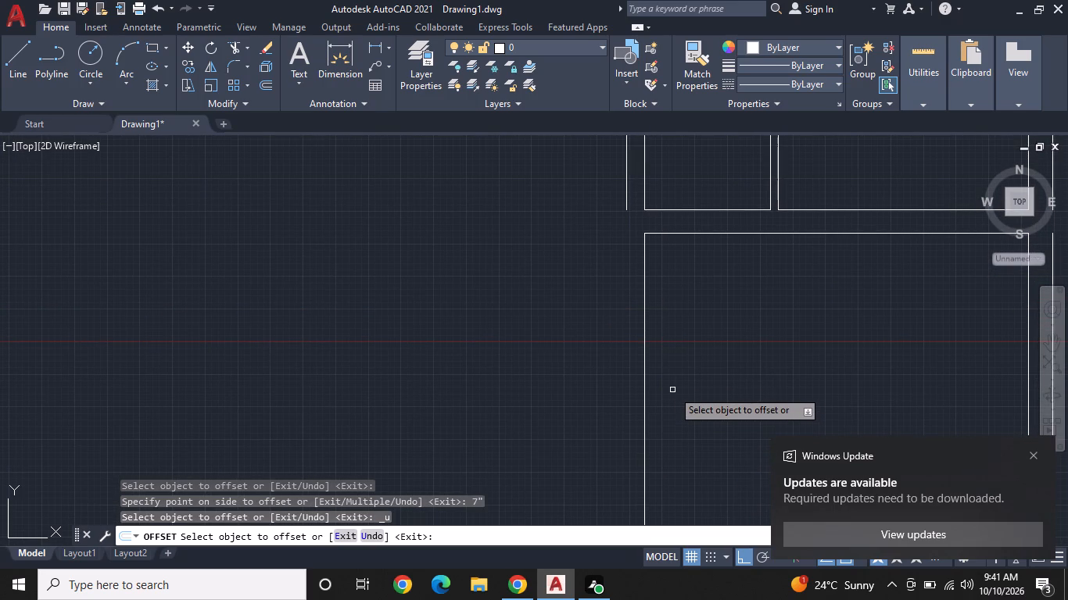
pyautogui.click(644, 366)
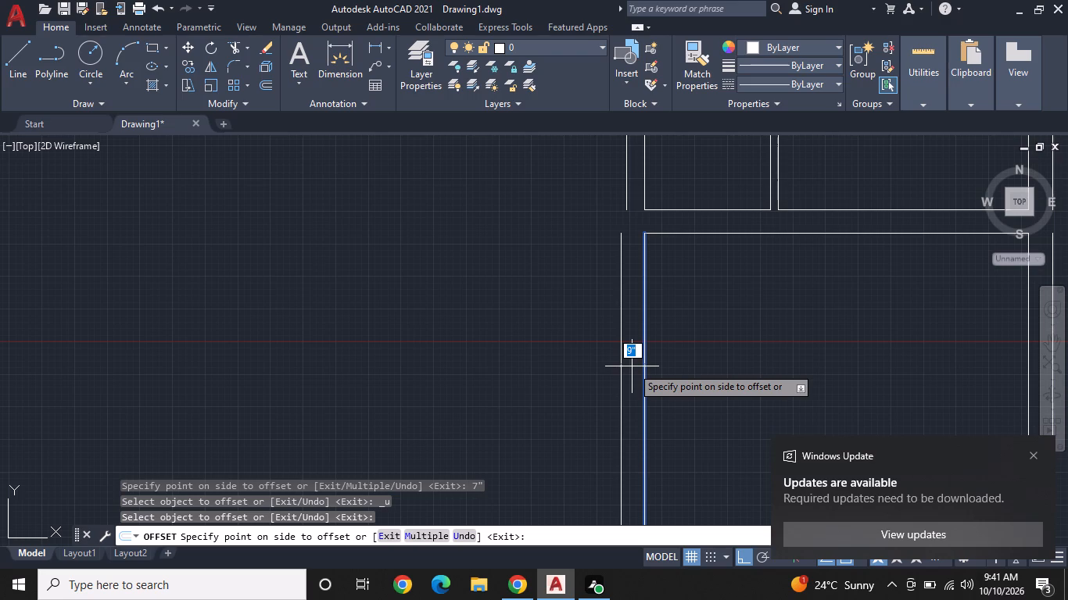
pyautogui.write('7"')
pyautogui.press('Return')
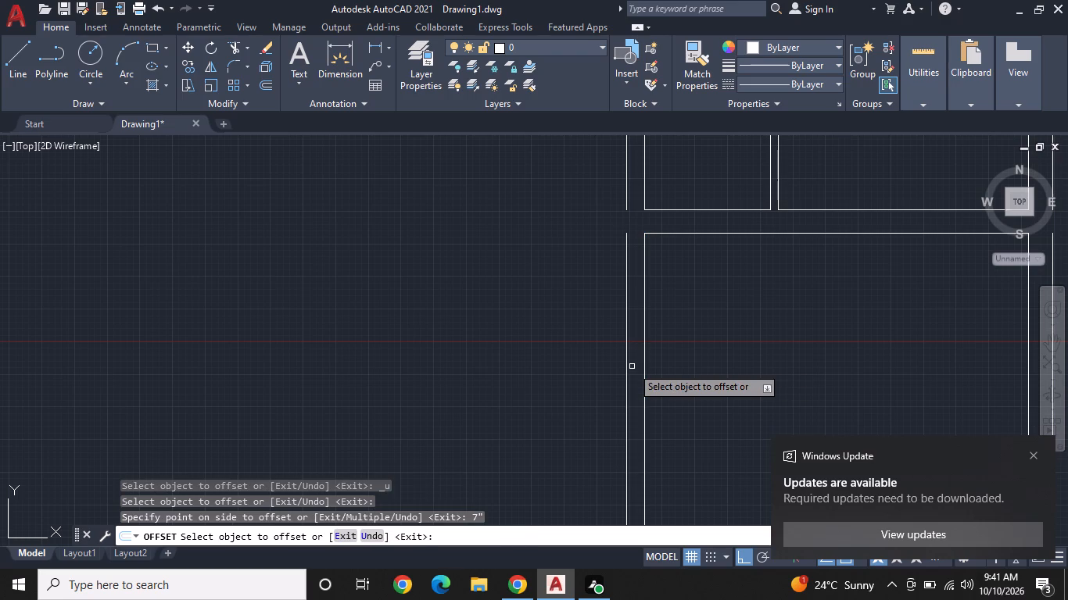
pyautogui.press('Escape')
# Move the UCS origin straight down to a point below the floor plan.
pyautogui.scroll(-1, 661, 350)
pyautogui.moveTo(659, 359); pyautogui.dragTo(654, 298, button='middle')
pyautogui.scroll(-1, 640, 334)
pyautogui.moveTo(640, 354); pyautogui.dragTo(630, 302, button='middle')
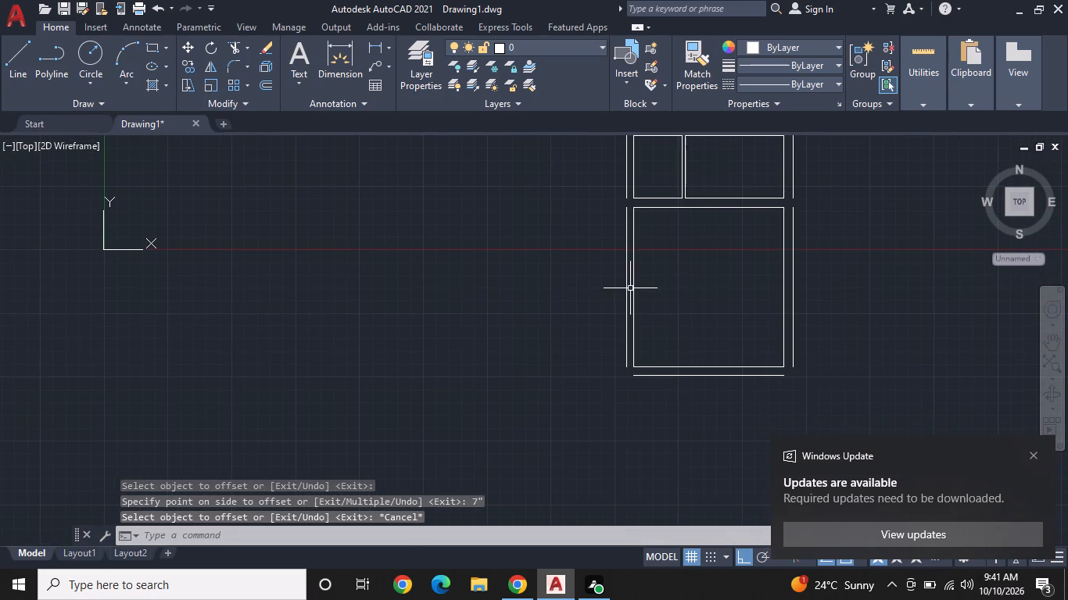
pyautogui.moveTo(630, 336); pyautogui.dragTo(651, 336, button='middle')
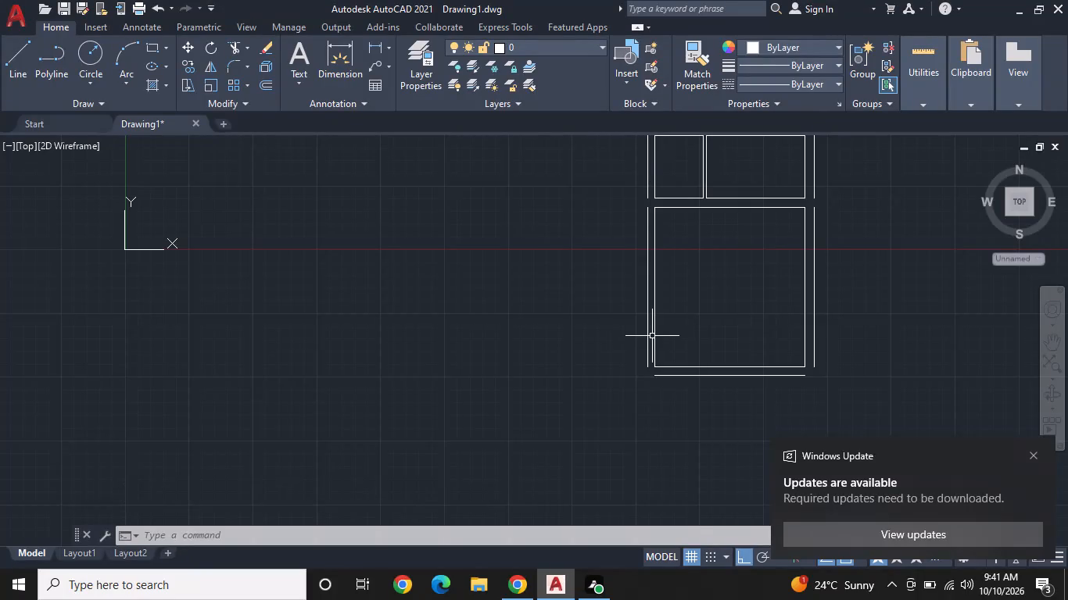
pyautogui.scroll(1, 645, 368)
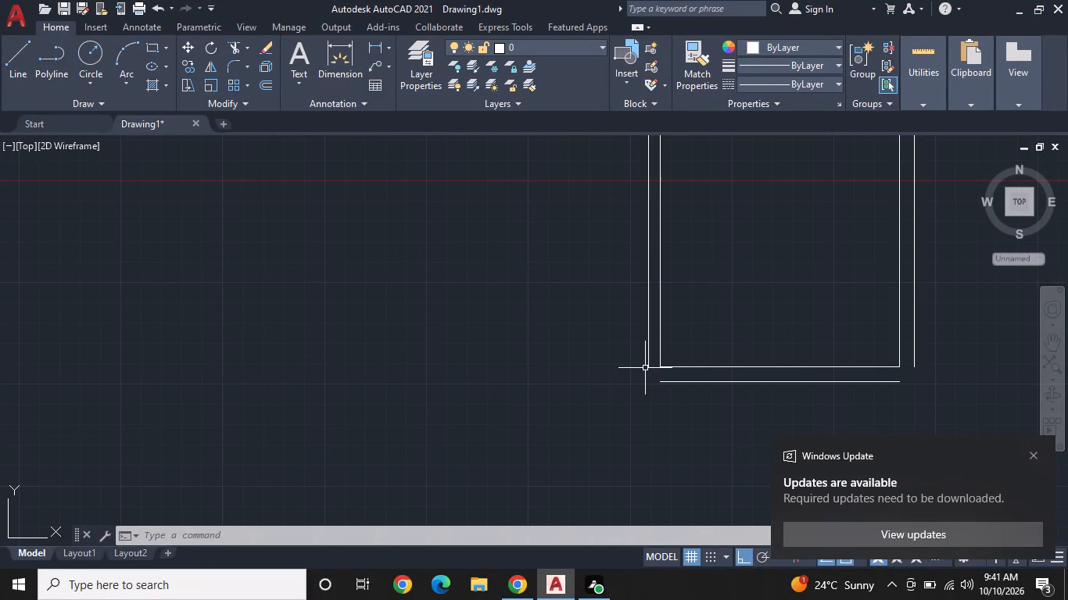
pyautogui.moveTo(649, 348); pyautogui.dragTo(663, 391, button='middle')
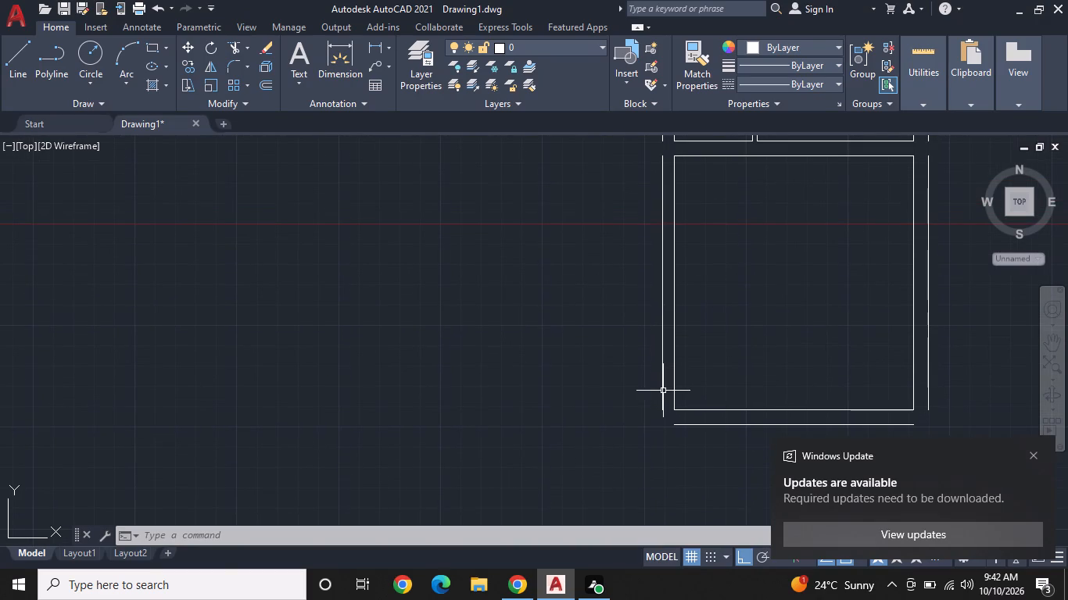
pyautogui.scroll(-2, 472, 353)
pyautogui.moveTo(419, 337); pyautogui.dragTo(561, 453, button='middle')
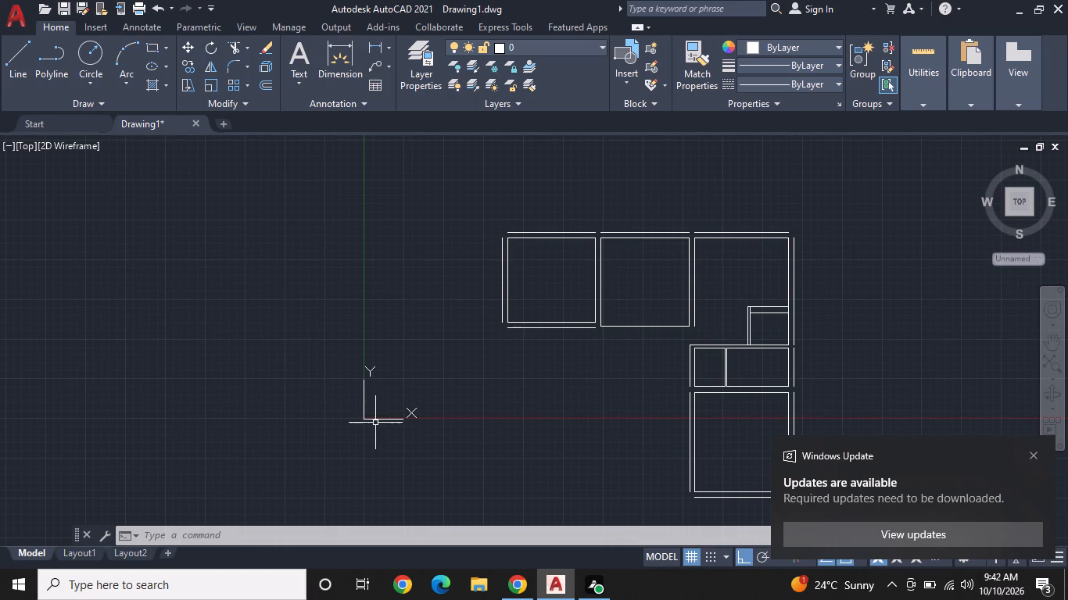
pyautogui.click(375, 420)
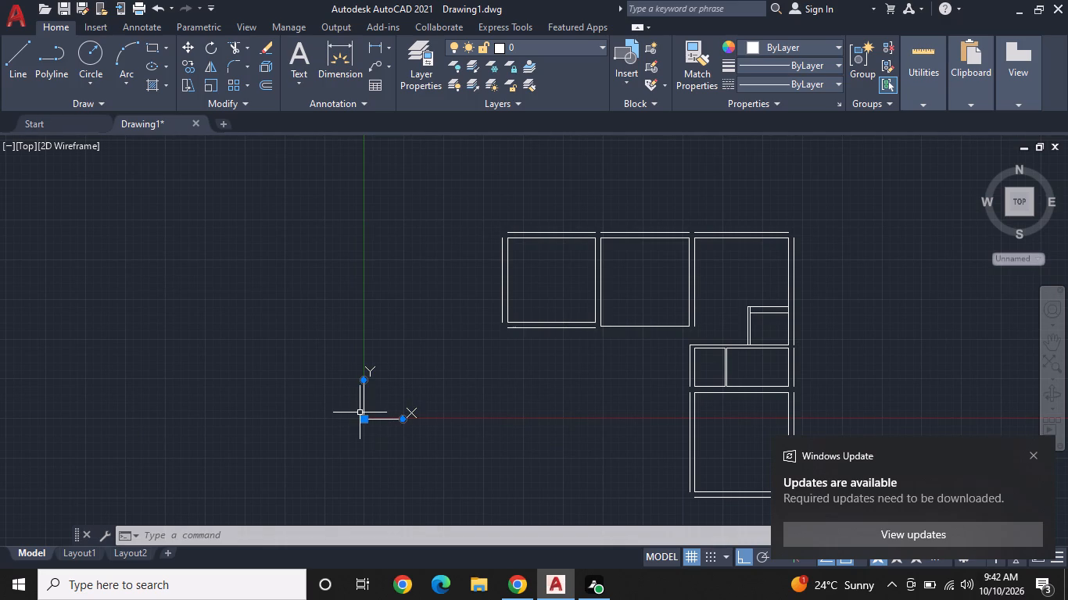
pyautogui.click(366, 420)
pyautogui.moveTo(312, 465); pyautogui.dragTo(382, 386, button='middle')
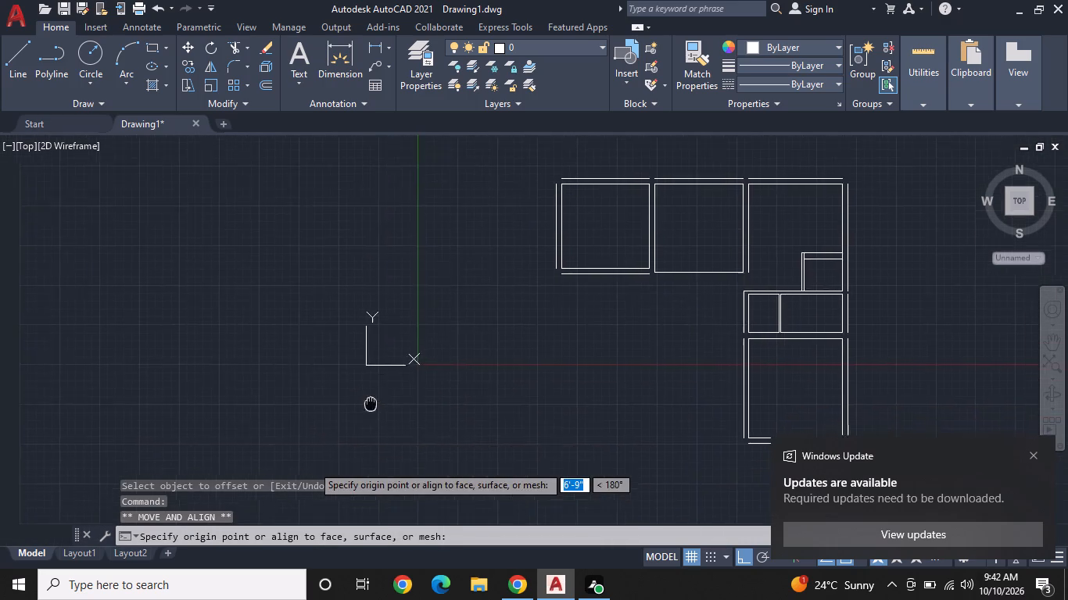
pyautogui.moveTo(382, 386); pyautogui.dragTo(400, 360, button='middle')
pyautogui.click(322, 454)
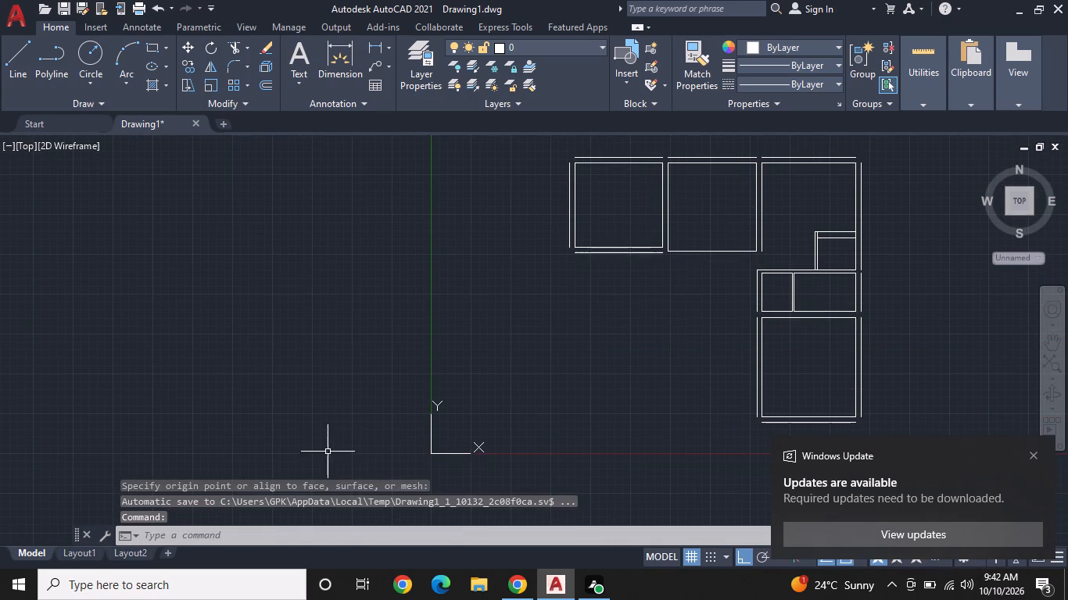
# Draw a 5' by 8' room below the top-left room, starting at the left end of its offset bottom wall line.
pyautogui.scroll(-2, 461, 362)
pyautogui.scroll(2, 503, 346)
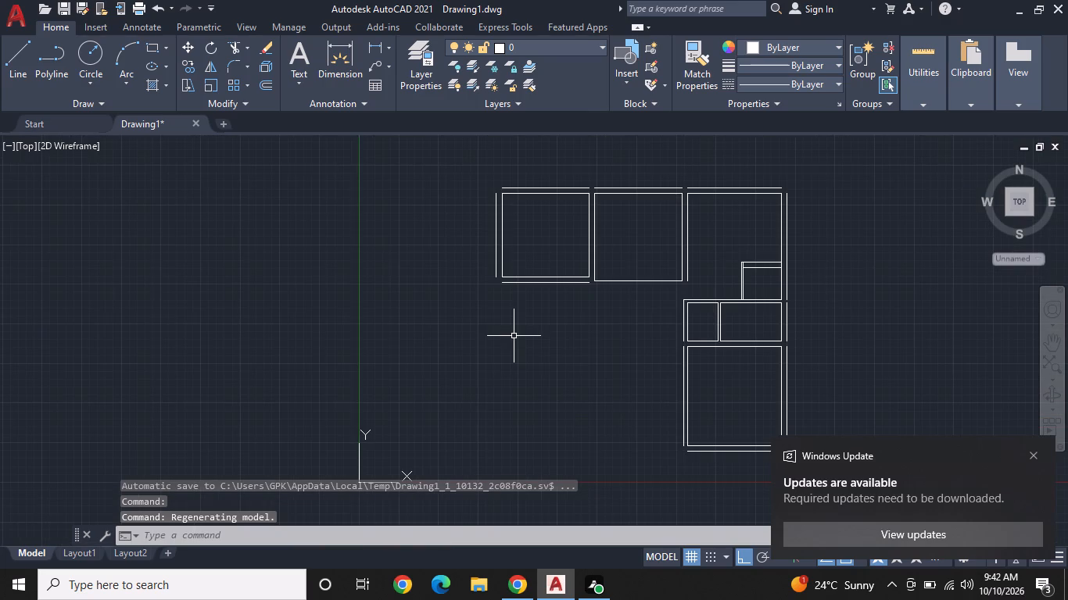
pyautogui.scroll(2, 538, 325)
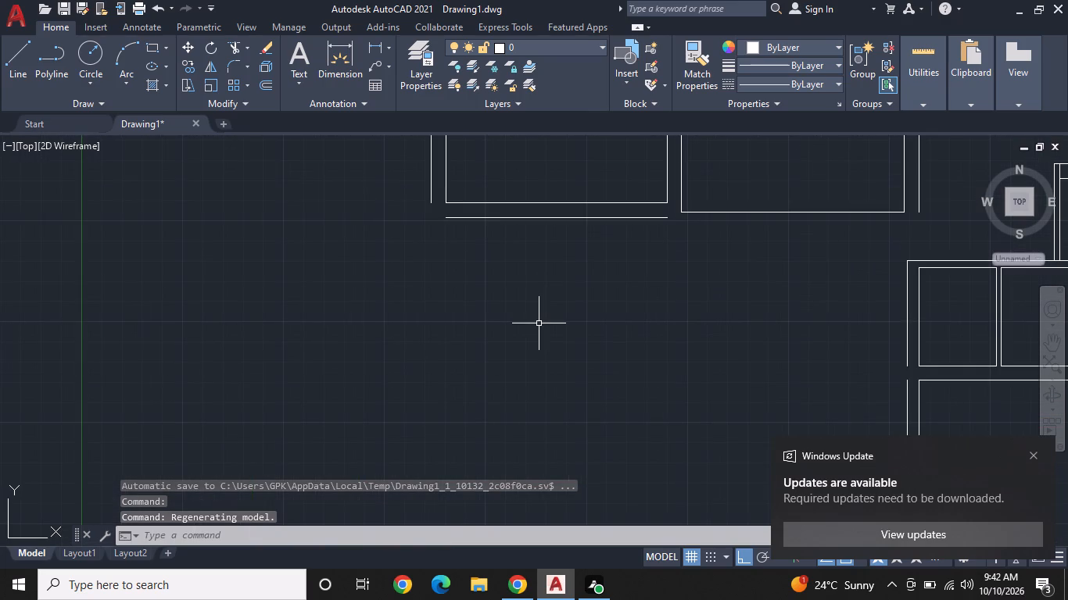
pyautogui.moveTo(547, 327); pyautogui.dragTo(567, 352, button='middle')
pyautogui.click(10, 63)
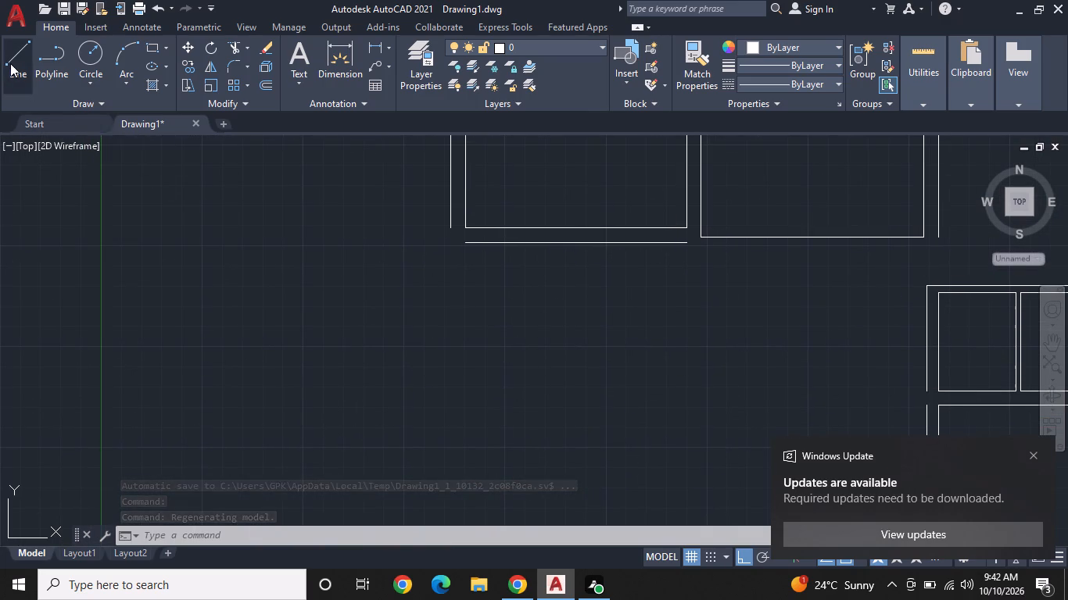
pyautogui.click(469, 239)
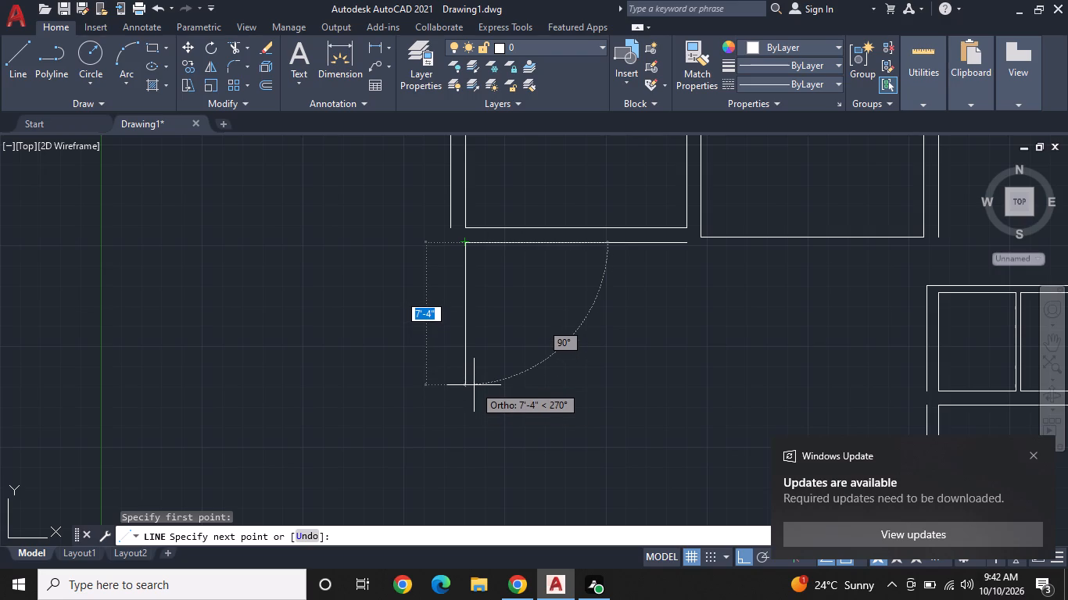
pyautogui.write("5'")
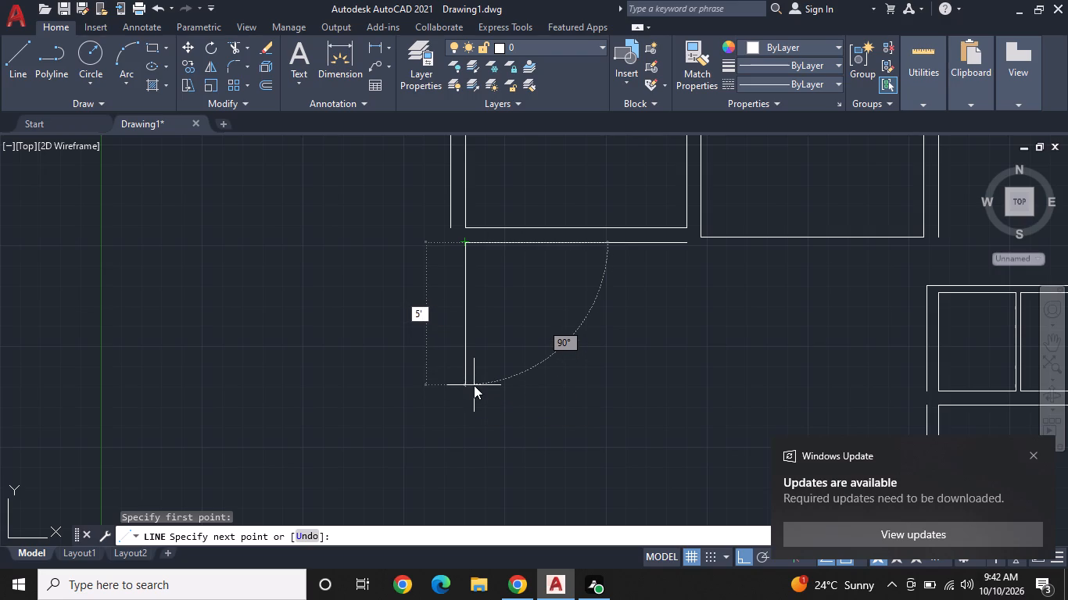
pyautogui.press('Return')
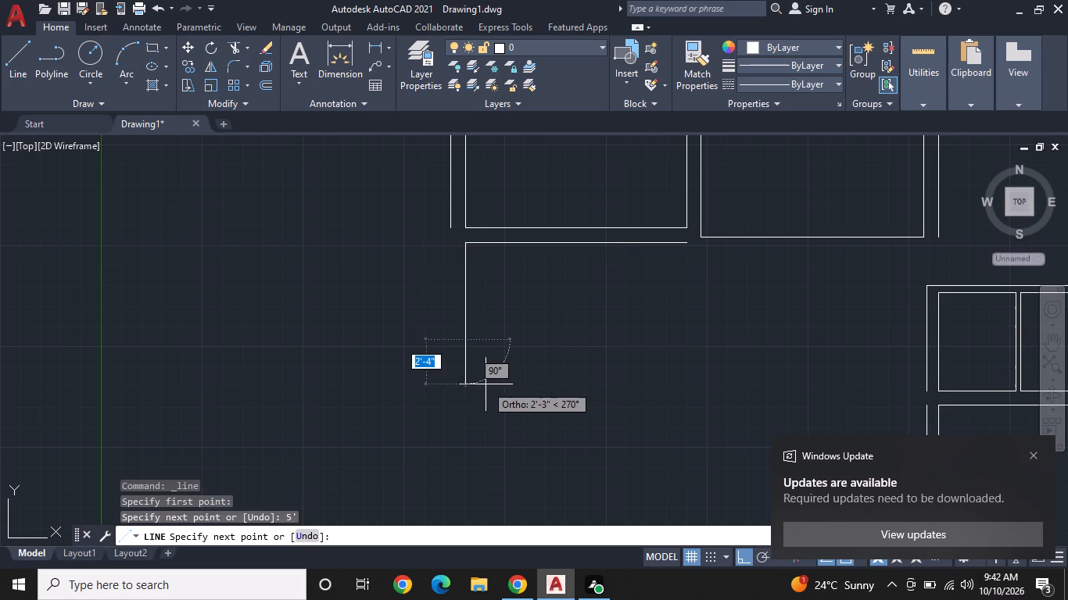
pyautogui.write("8'")
pyautogui.press('Return')
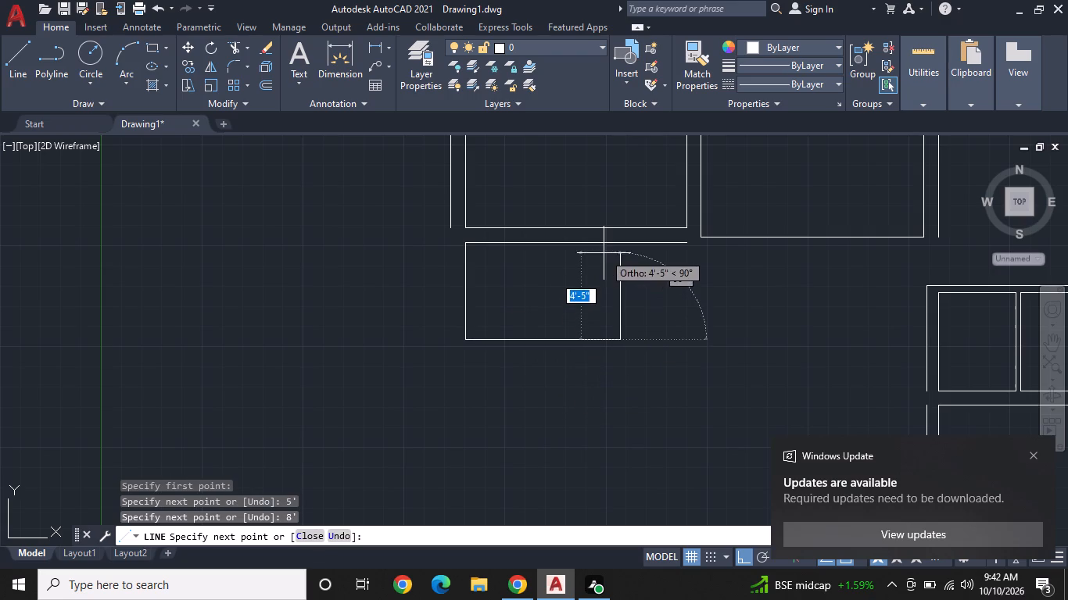
pyautogui.scroll(1, 609, 248)
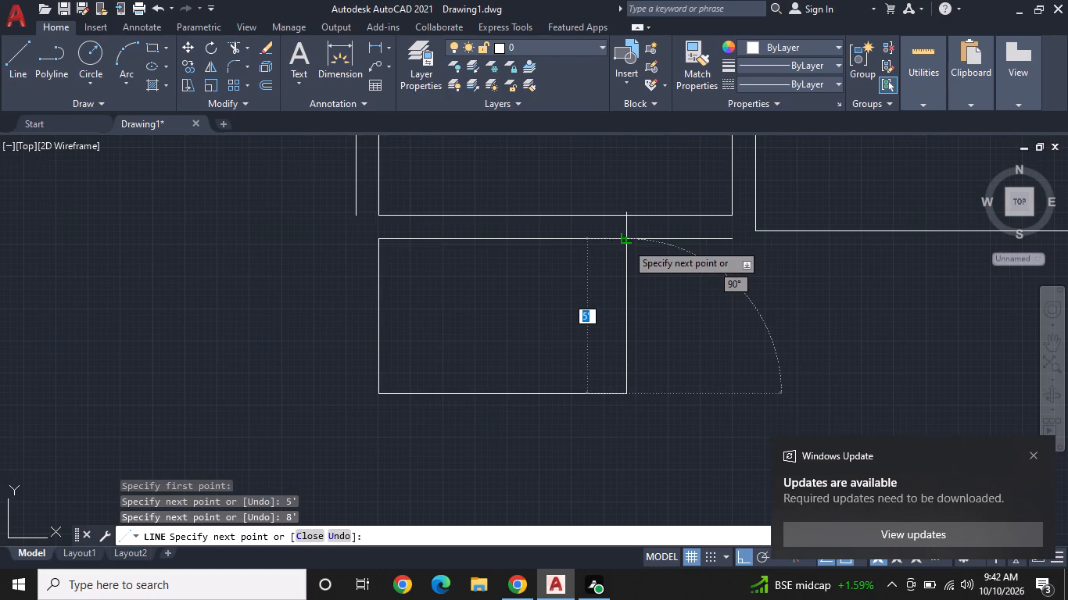
pyautogui.click(626, 243)
pyautogui.press('space')
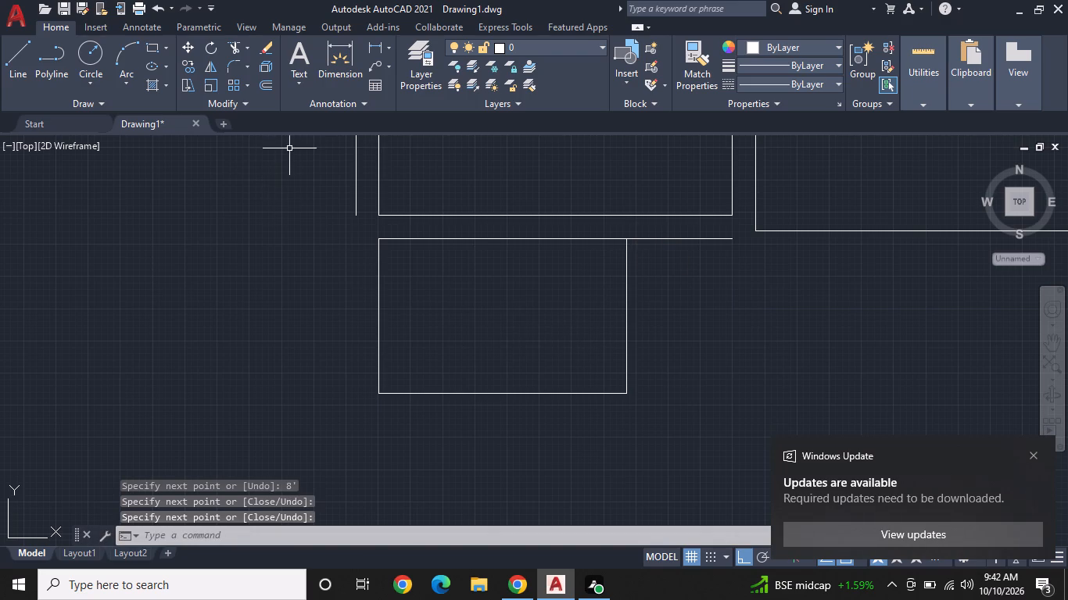
# Offset the new 5' by 8' room's left wall 9" outward.
pyautogui.click(271, 88)
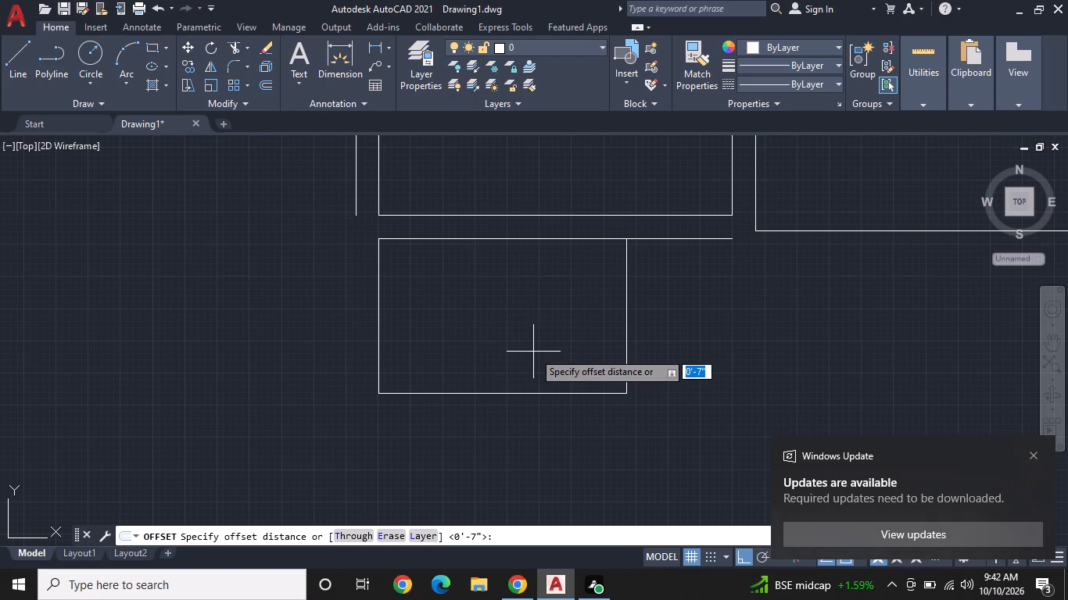
pyautogui.press('9')
pyautogui.hotkey('shift', '"')
pyautogui.press('Return')
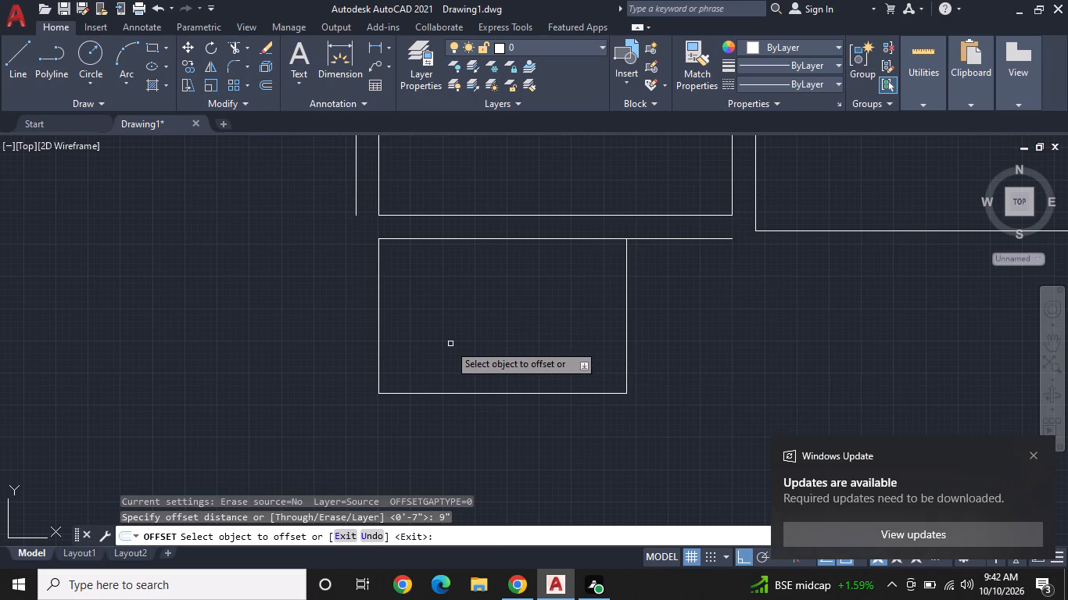
pyautogui.click(377, 348)
pyautogui.click(336, 356)
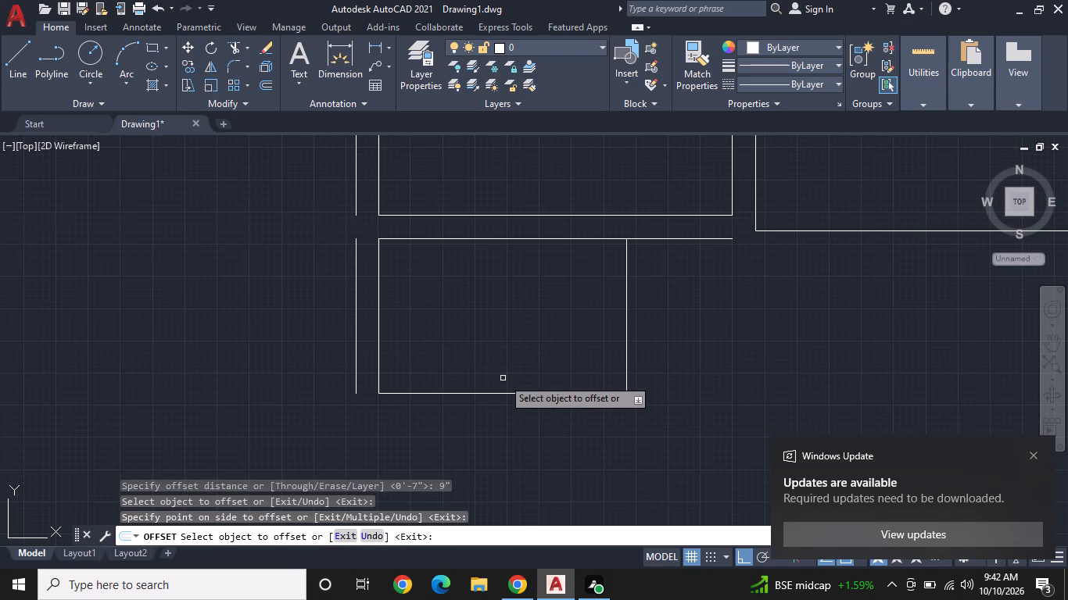
# Offset the 5' by 8' room's right wall and bottom wall 3" outward.
pyautogui.click(628, 331)
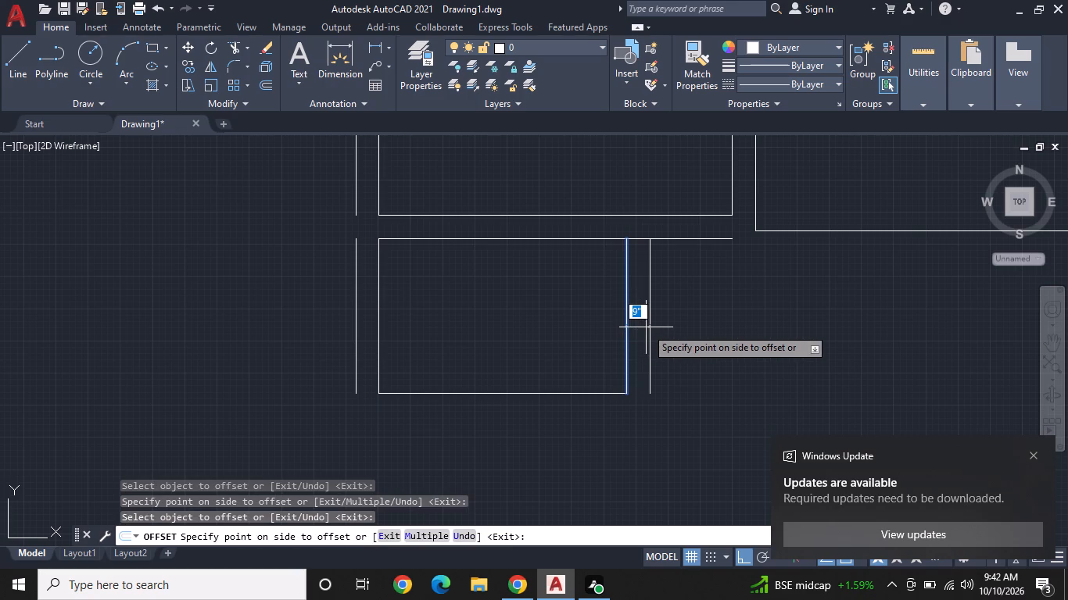
pyautogui.press('3')
pyautogui.hotkey('shift', '"')
pyautogui.press('Return')
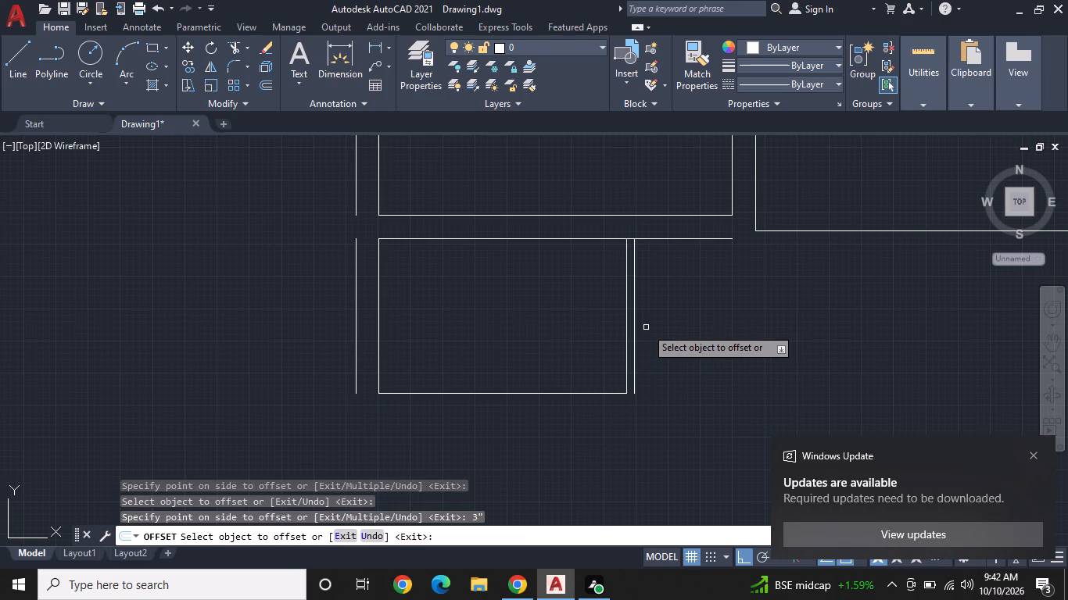
pyautogui.click(582, 394)
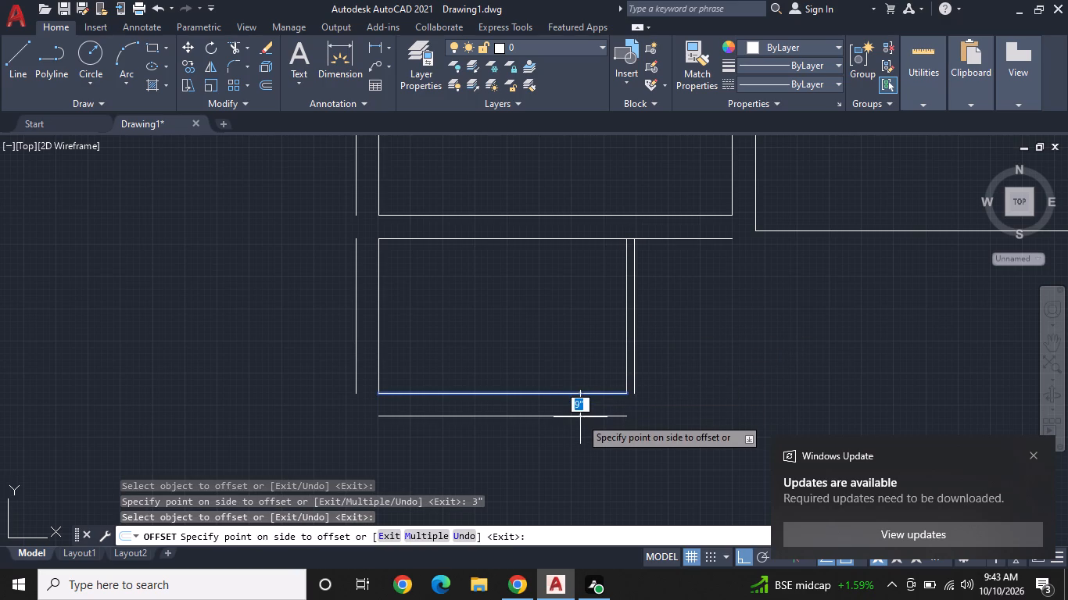
pyautogui.write('3"')
pyautogui.press('Return')
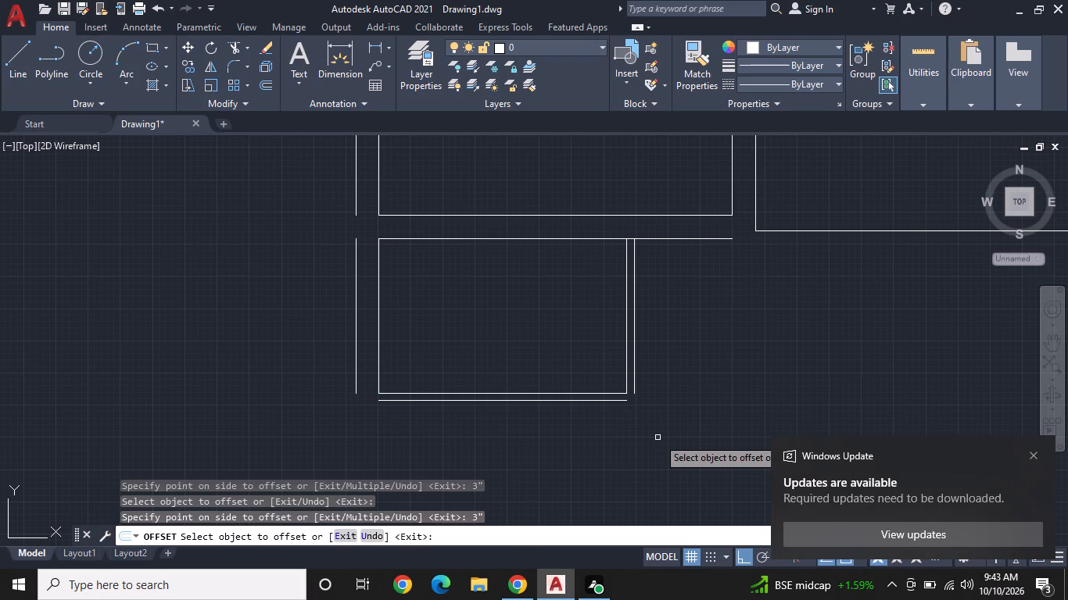
# Draw a second 5' by 8' room below the first, starting at the left end of its offset bottom wall line.
pyautogui.moveTo(612, 447); pyautogui.dragTo(663, 373, button='middle')
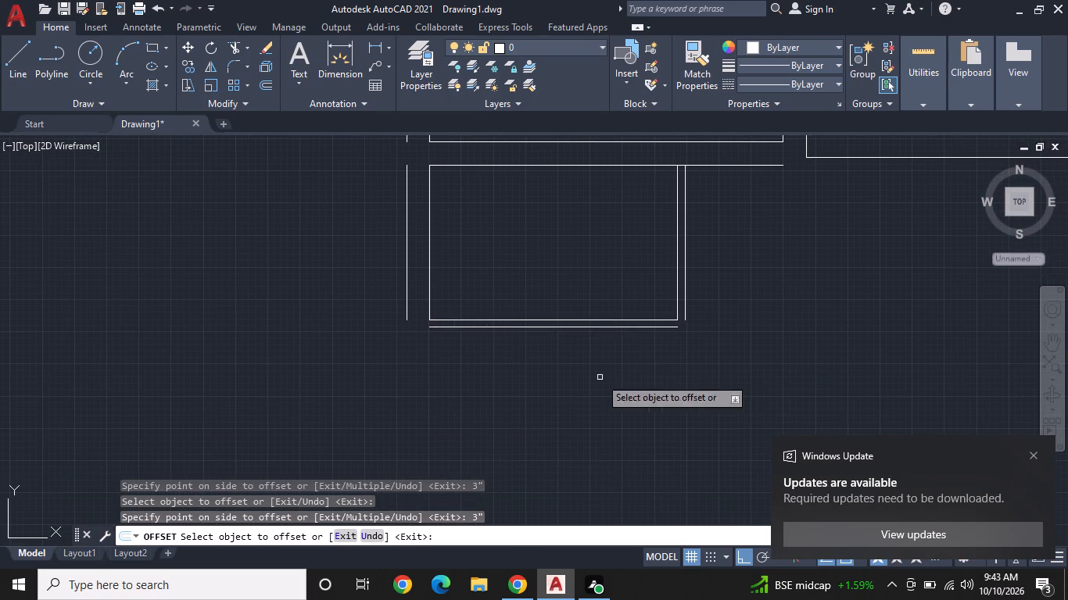
pyautogui.click(13, 51)
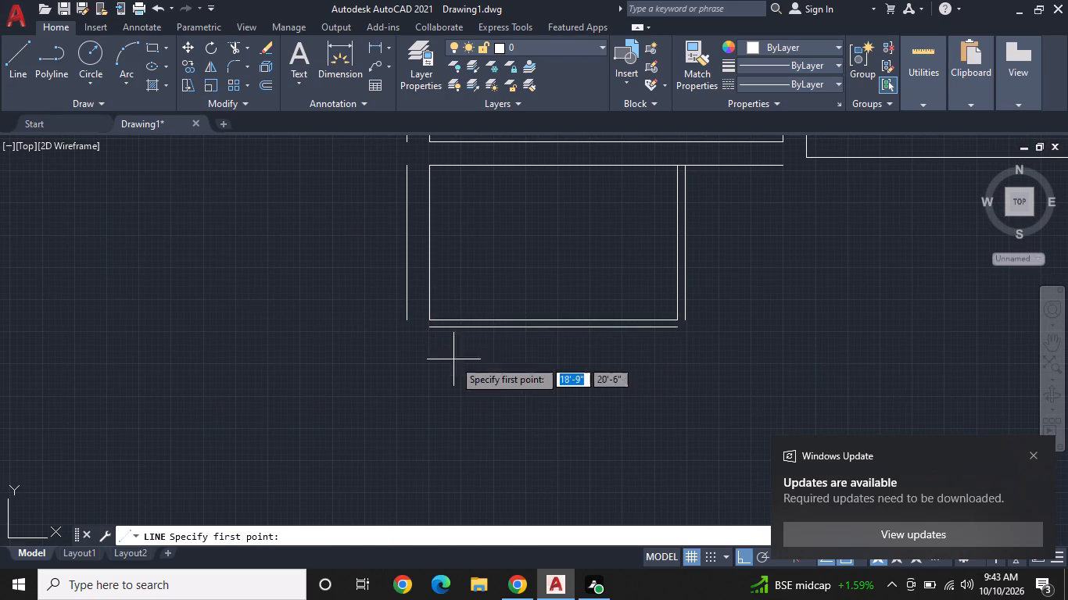
pyautogui.click(427, 333)
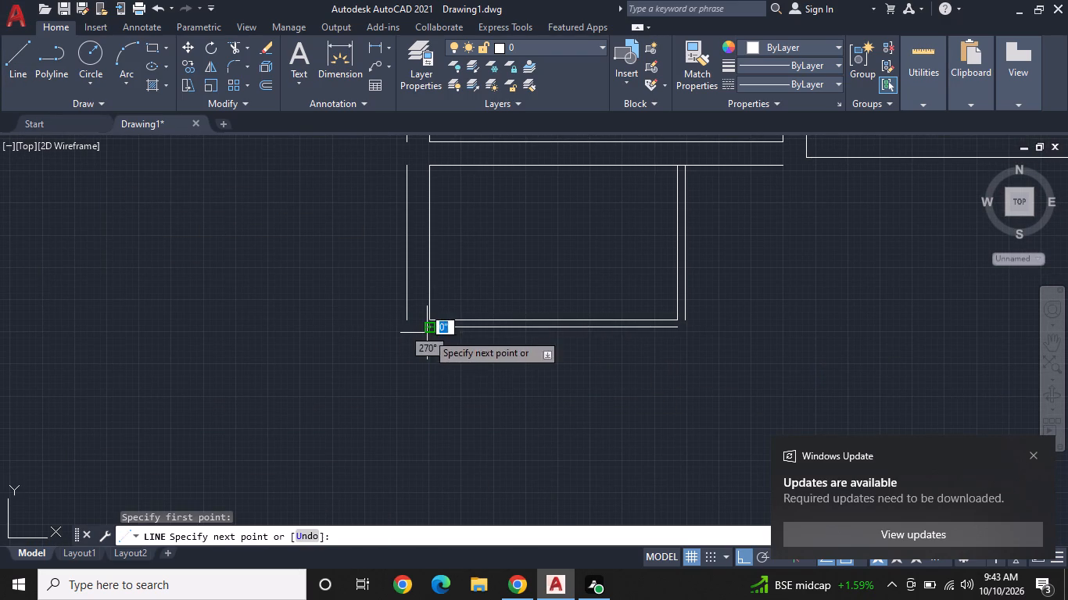
pyautogui.moveTo(427, 403); pyautogui.dragTo(423, 347, button='middle')
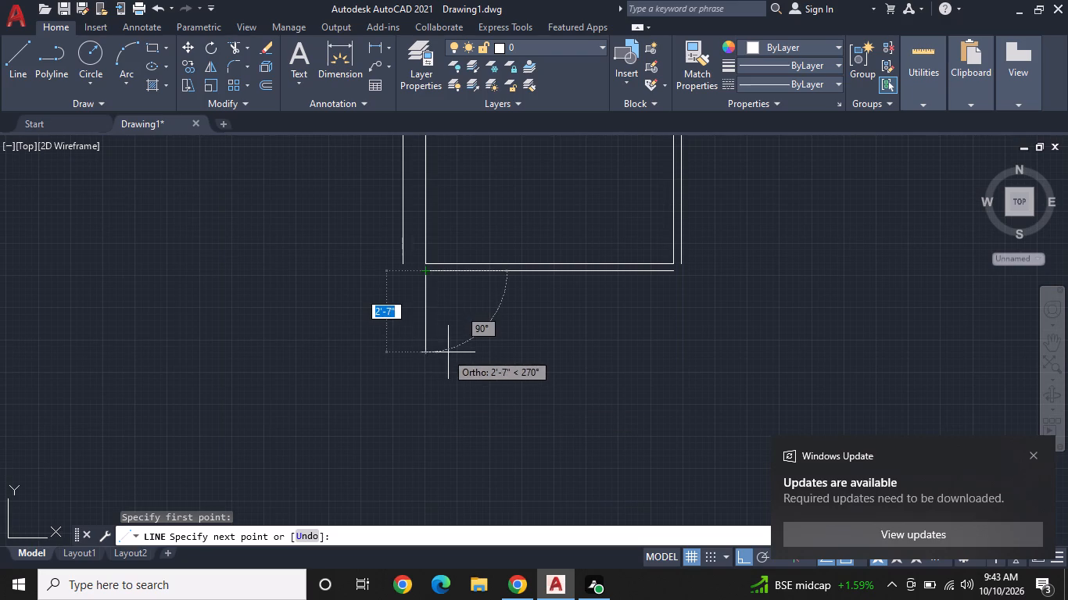
pyautogui.press('5')
pyautogui.press("'")
pyautogui.press('Return')
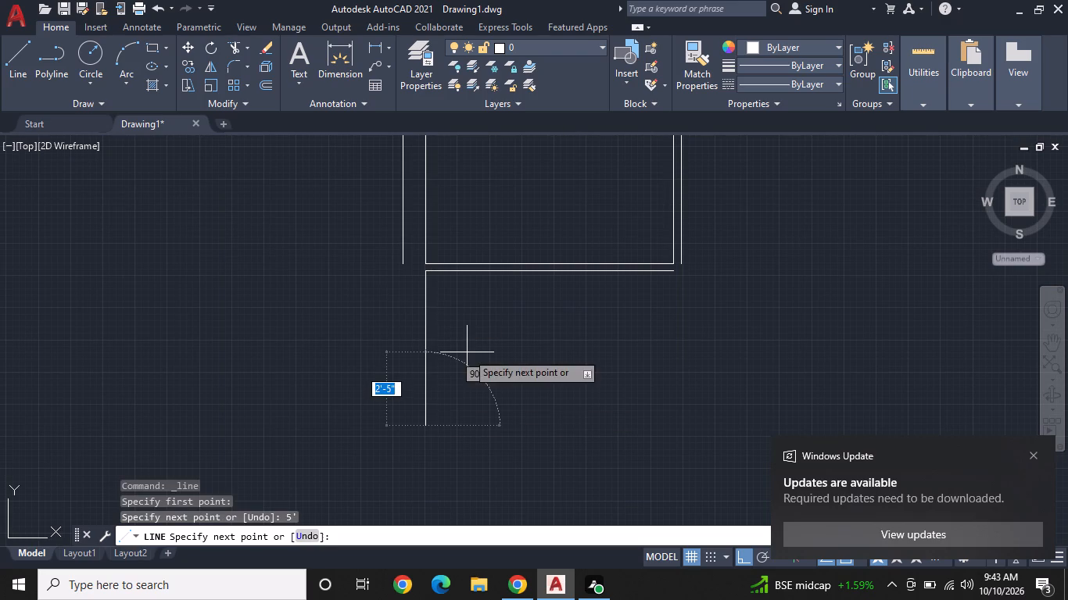
pyautogui.write("8'")
pyautogui.press('Return')
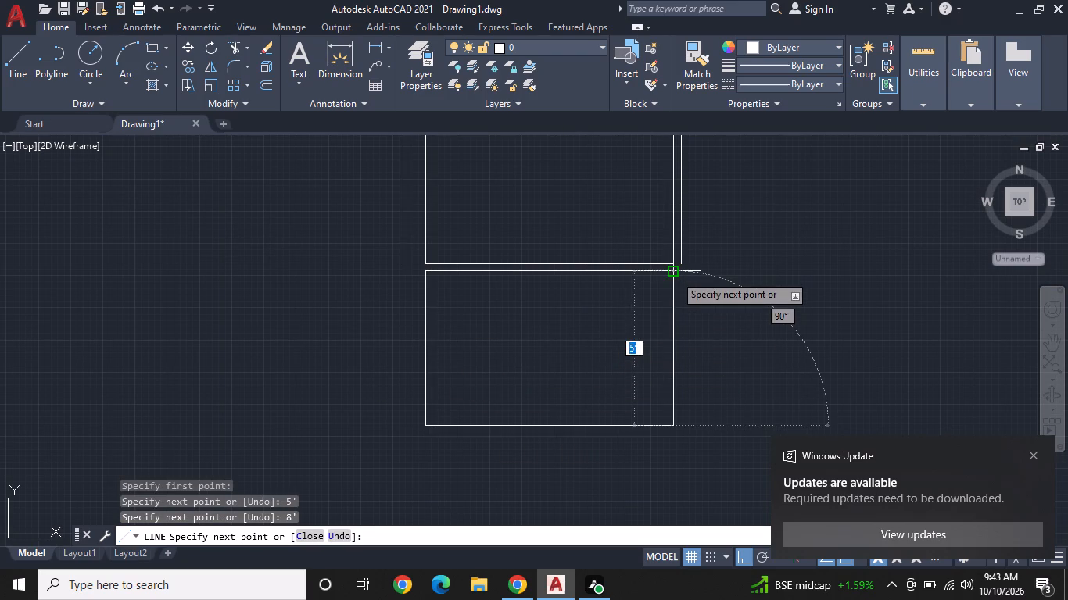
pyautogui.click(675, 274)
pyautogui.press('space')
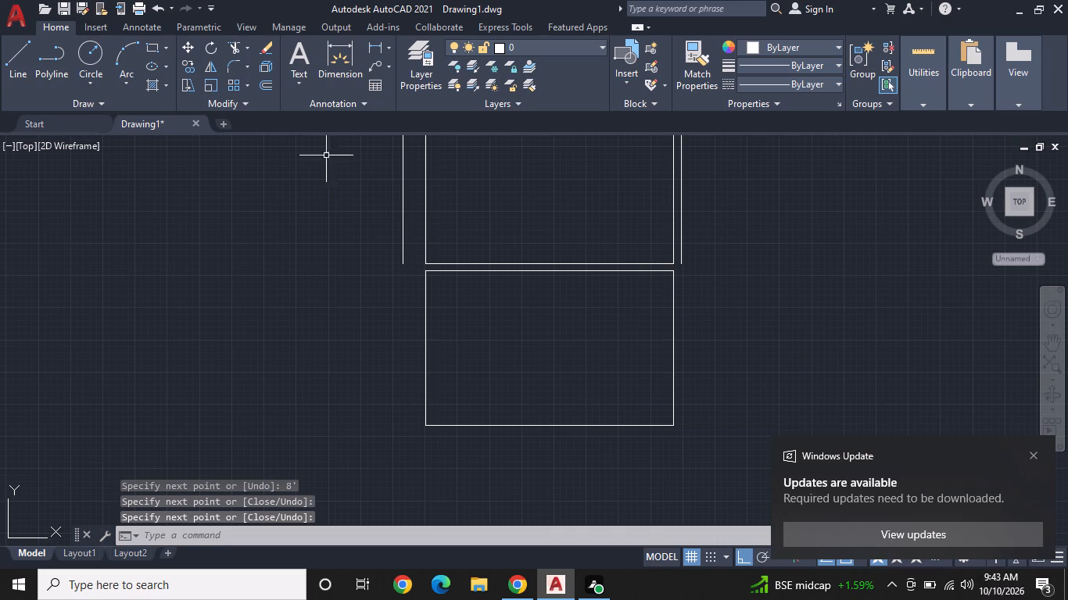
# Offset the lower 5' by 8' room's right wall 3" outward.
pyautogui.click(263, 83)
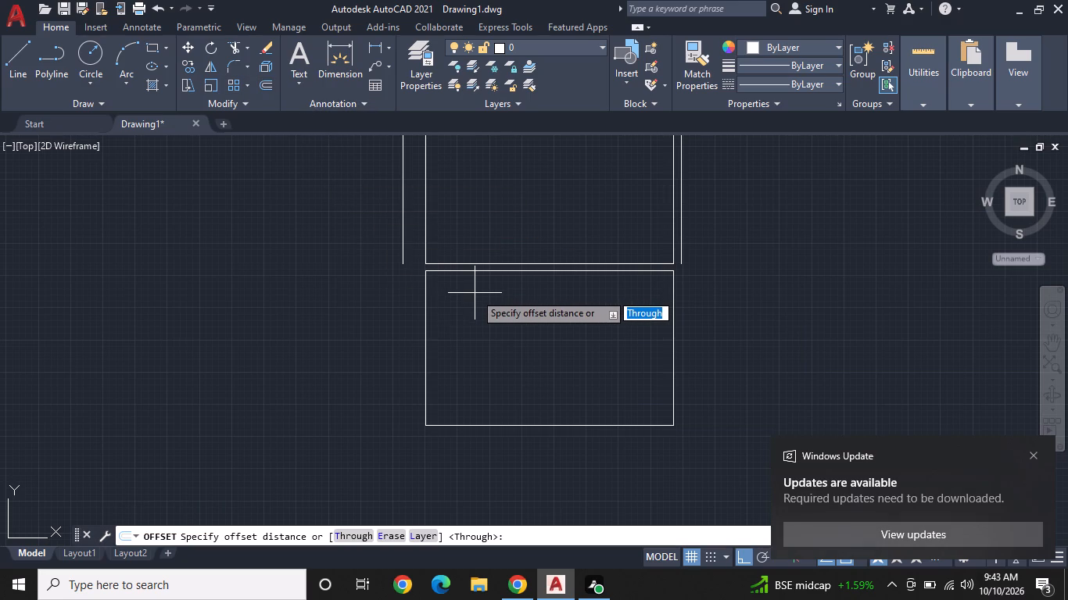
pyautogui.press('3')
pyautogui.hotkey('shift', '"')
pyautogui.press('Return')
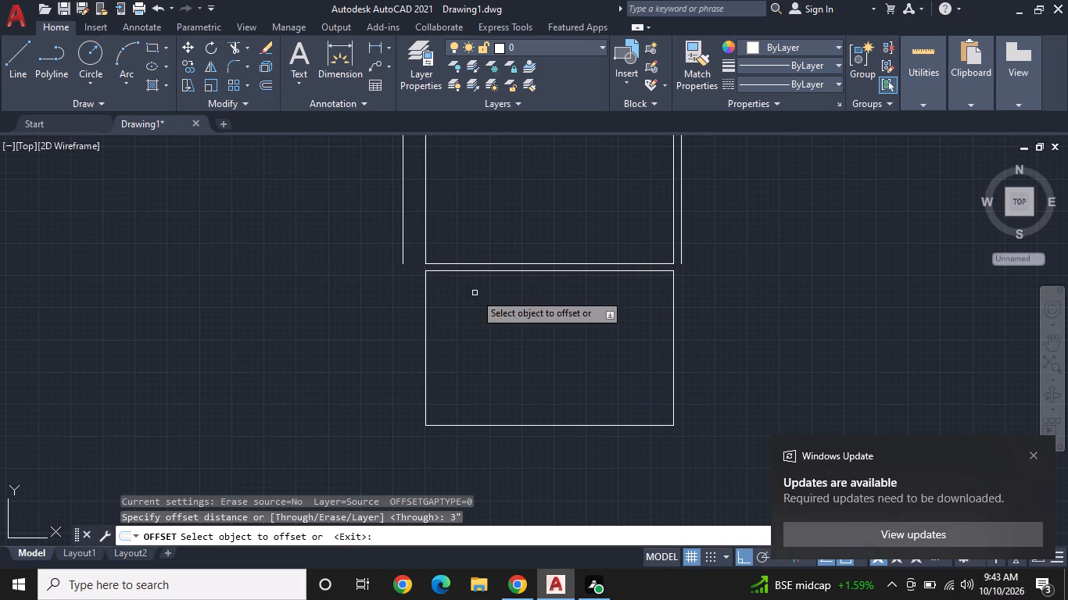
pyautogui.click(673, 380)
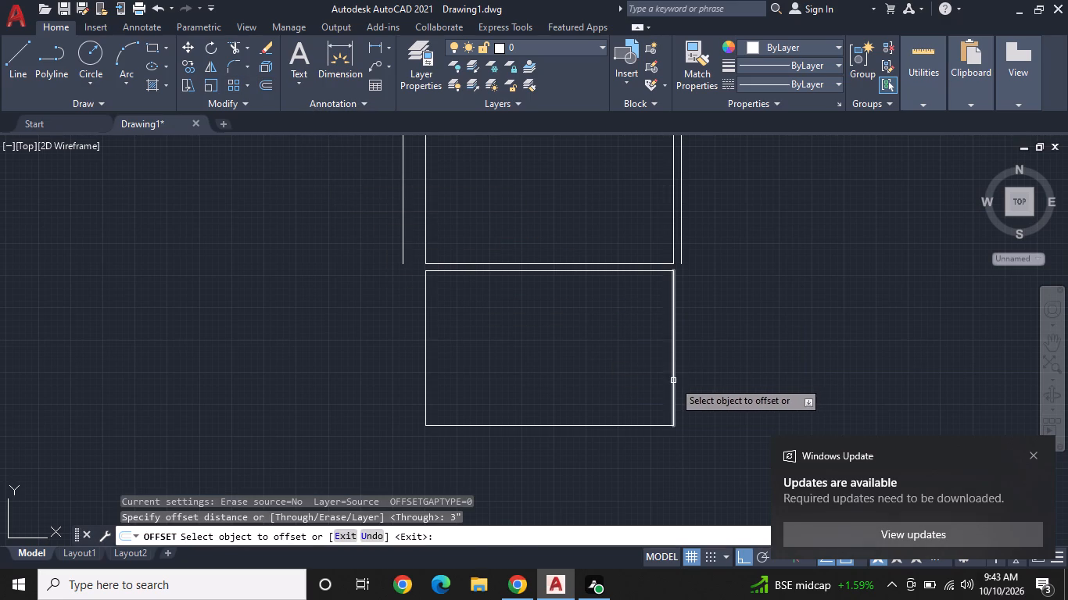
pyautogui.click(711, 377)
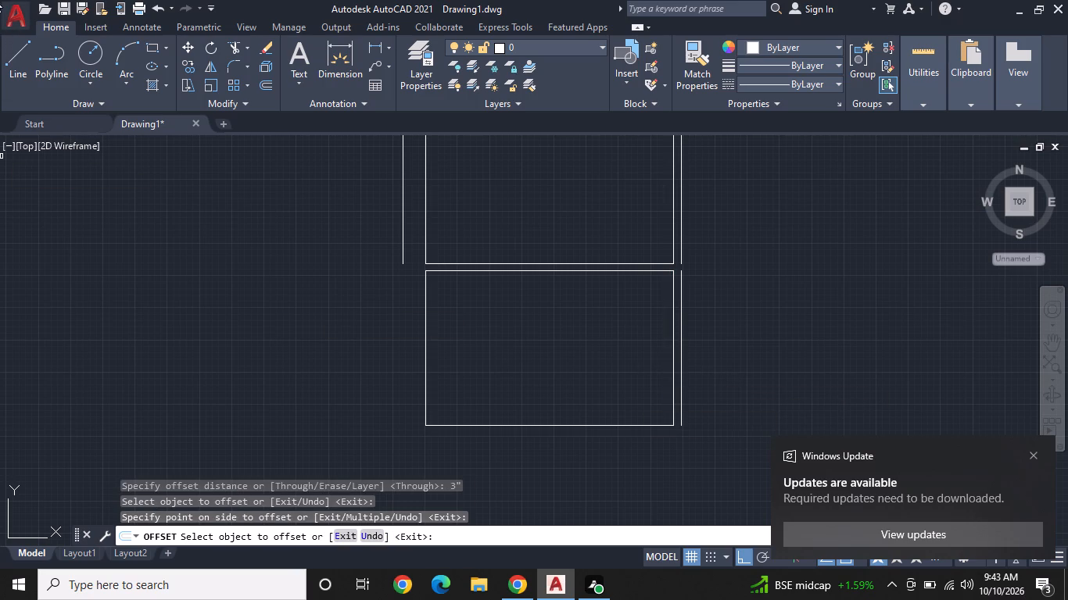
# Offset the lower 5' by 8' room's bottom wall and left wall 9" outward.
pyautogui.click(530, 426)
pyautogui.write('9"')
pyautogui.press('Return')
pyautogui.moveTo(505, 353); pyautogui.dragTo(565, 317, button='middle')
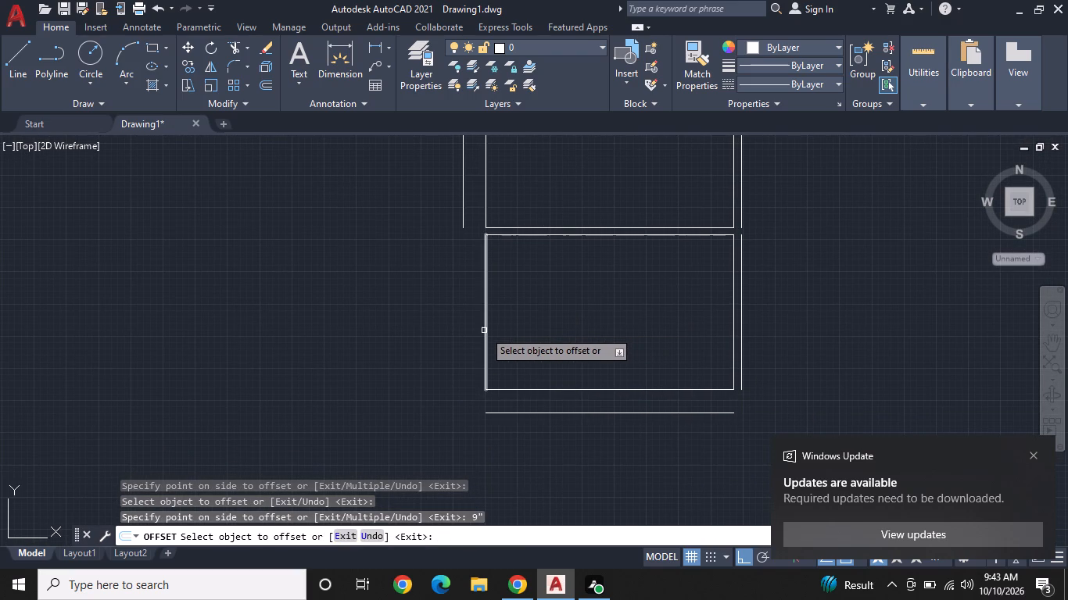
pyautogui.click(484, 330)
pyautogui.press('9')
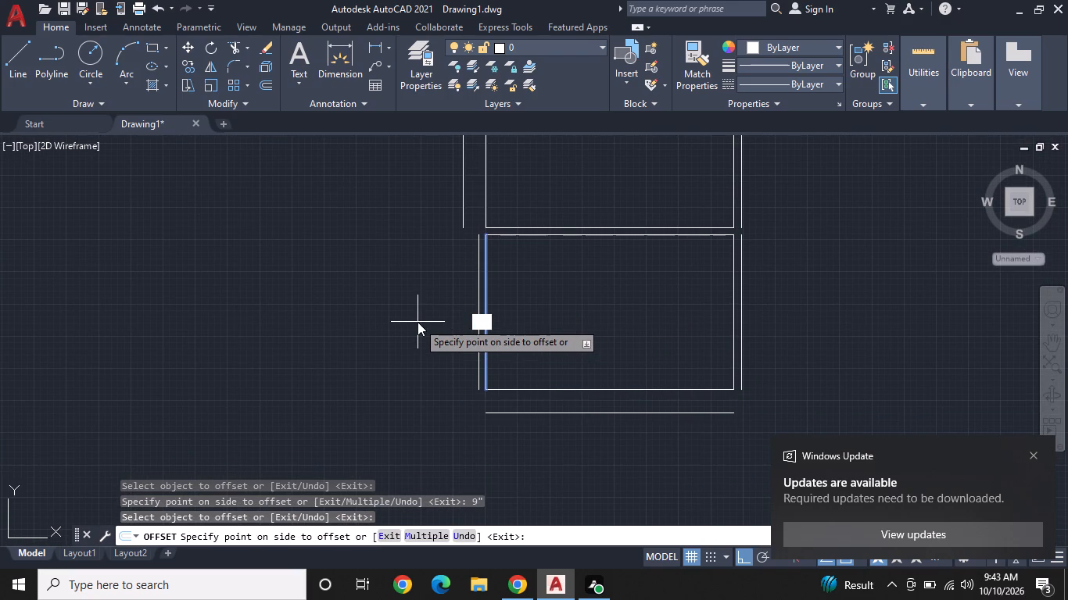
pyautogui.hotkey('shift', '"')
pyautogui.press('Return')
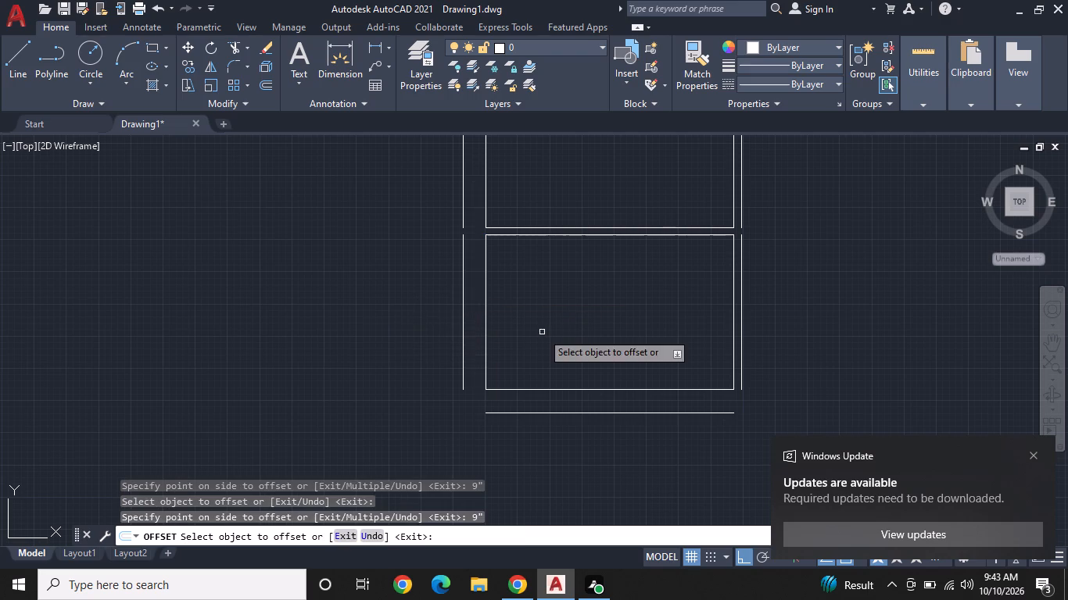
pyautogui.moveTo(540, 330); pyautogui.dragTo(518, 248, button='middle')
pyautogui.scroll(-1, 518, 247)
pyautogui.press('Escape')
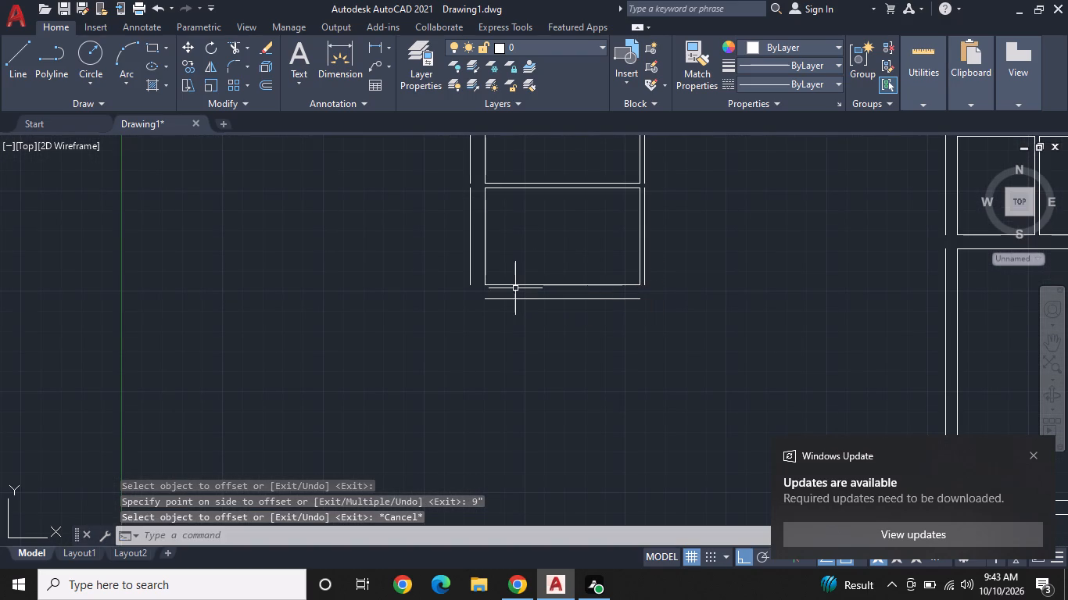
# Draw a room 11' high and 11'5" wide from the left end of the offset bottom line, closing its top edge to that line.
pyautogui.write('L')
pyautogui.press('space')
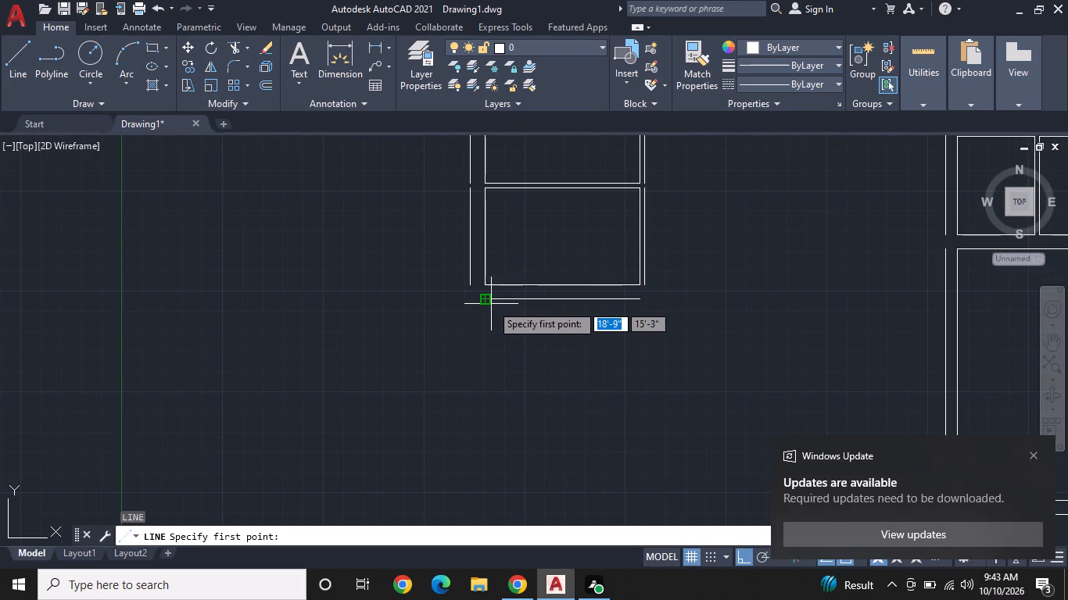
pyautogui.click(487, 300)
pyautogui.moveTo(489, 362); pyautogui.dragTo(471, 298, button='middle')
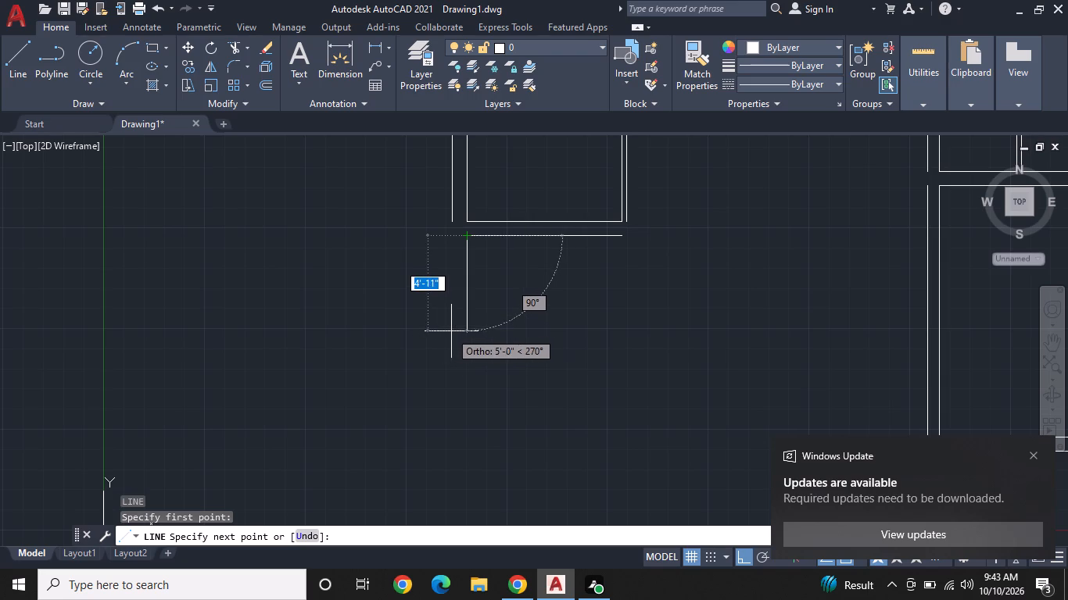
pyautogui.press('1')
pyautogui.press('1')
pyautogui.press("'")
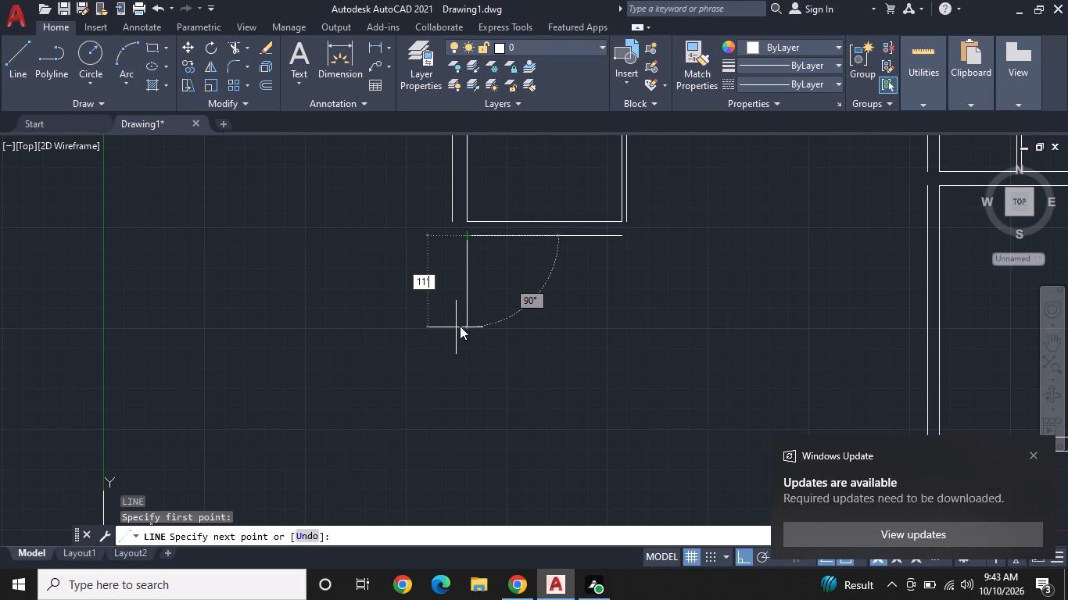
pyautogui.press('Return')
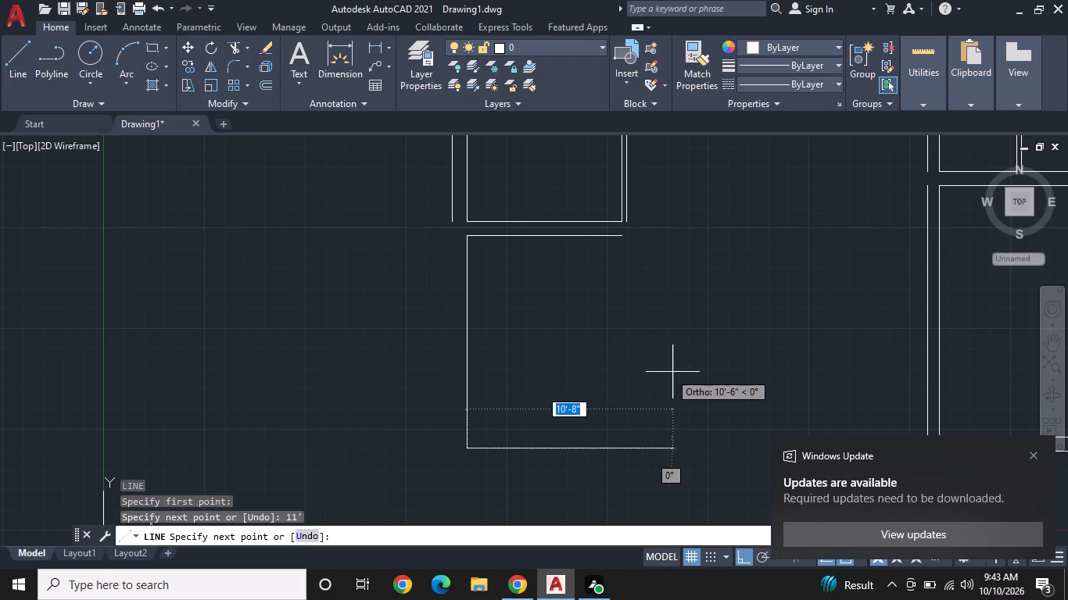
pyautogui.press('1')
pyautogui.write('1\'5"')
pyautogui.press('Return')
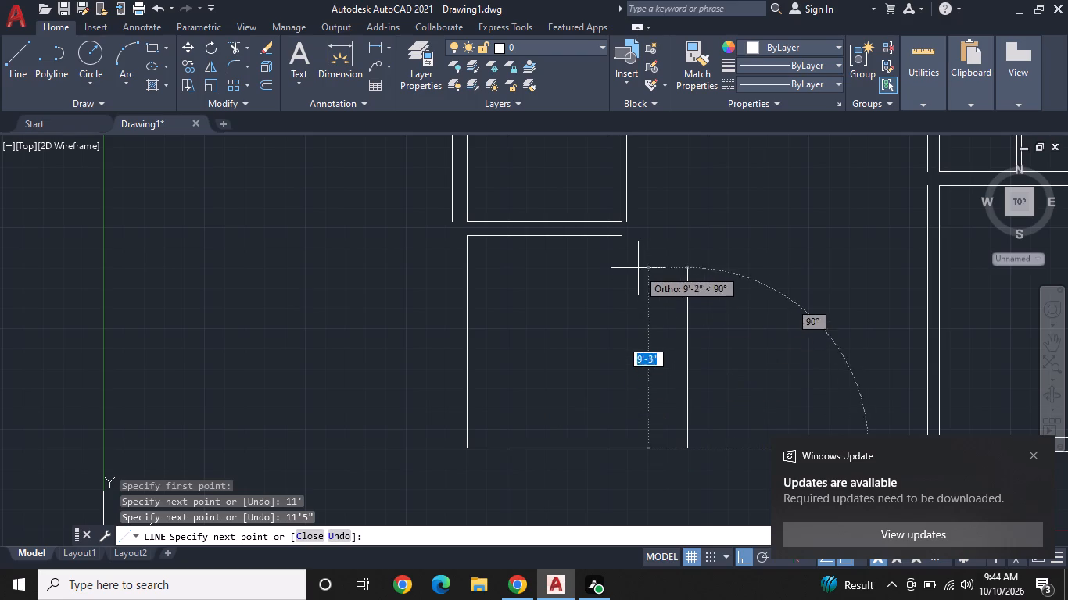
pyautogui.scroll(2, 691, 216)
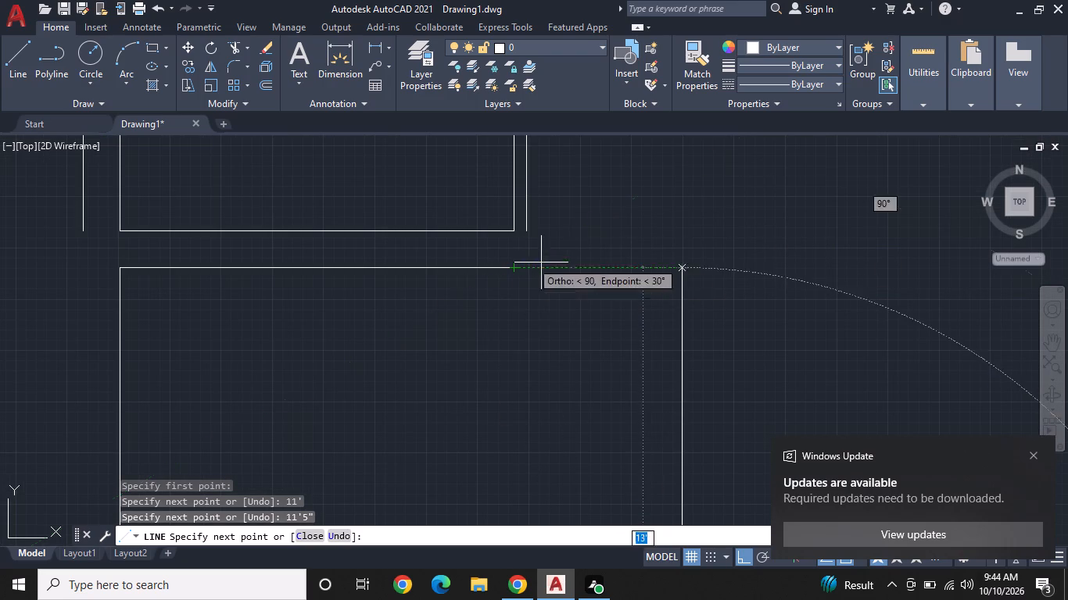
pyautogui.click(683, 270)
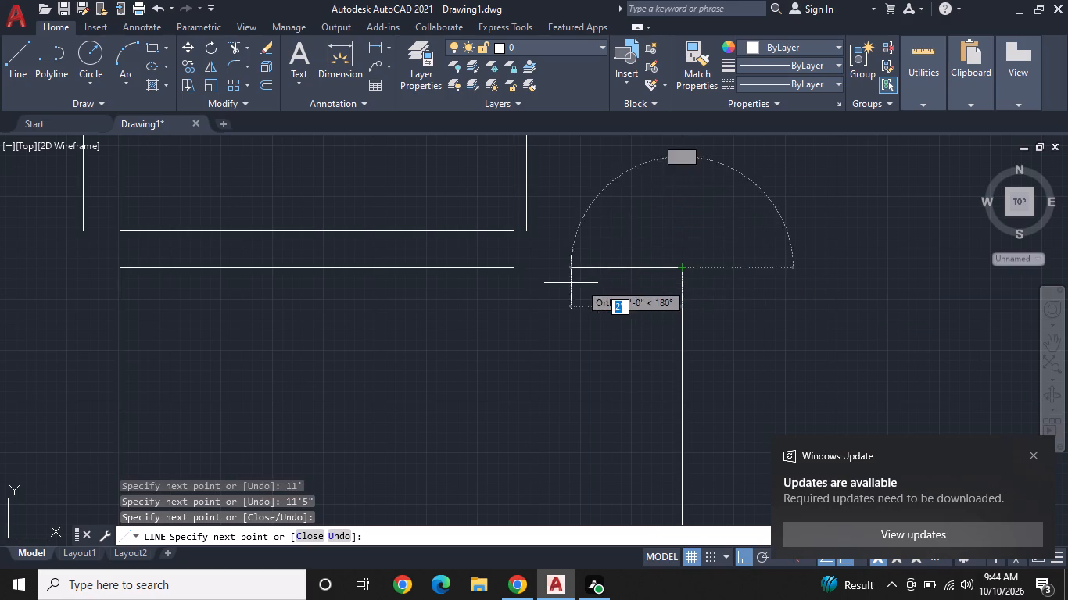
pyautogui.click(509, 270)
pyautogui.press('Escape')
# Offset the left wall and bottom wall of the 11' by 11'5" room 9" outward.
pyautogui.scroll(-1, 568, 262)
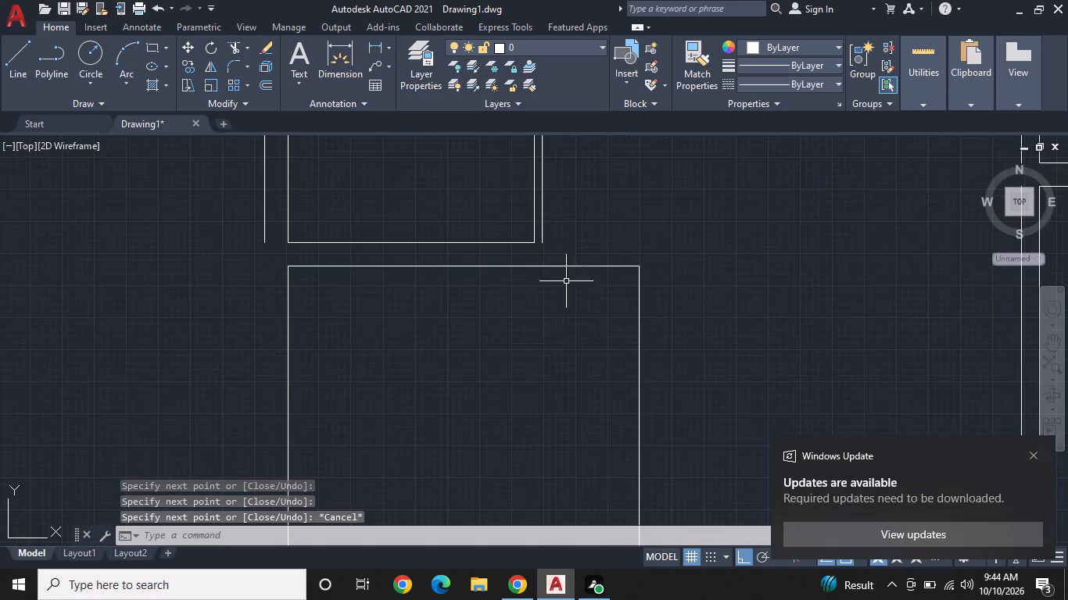
pyautogui.scroll(-1, 563, 288)
pyautogui.moveTo(558, 287); pyautogui.dragTo(555, 228, button='middle')
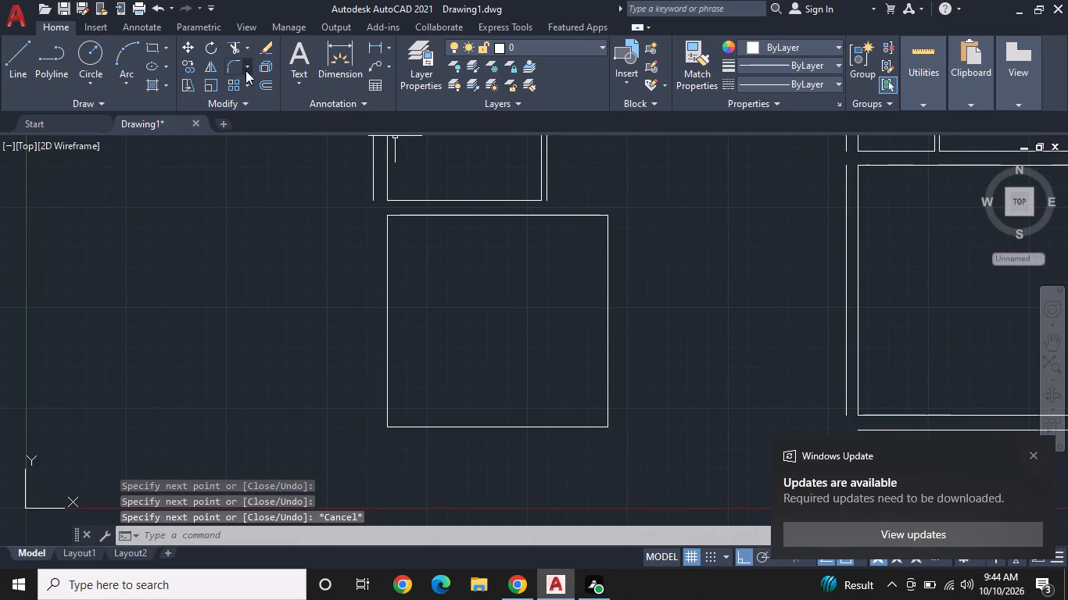
pyautogui.click(266, 84)
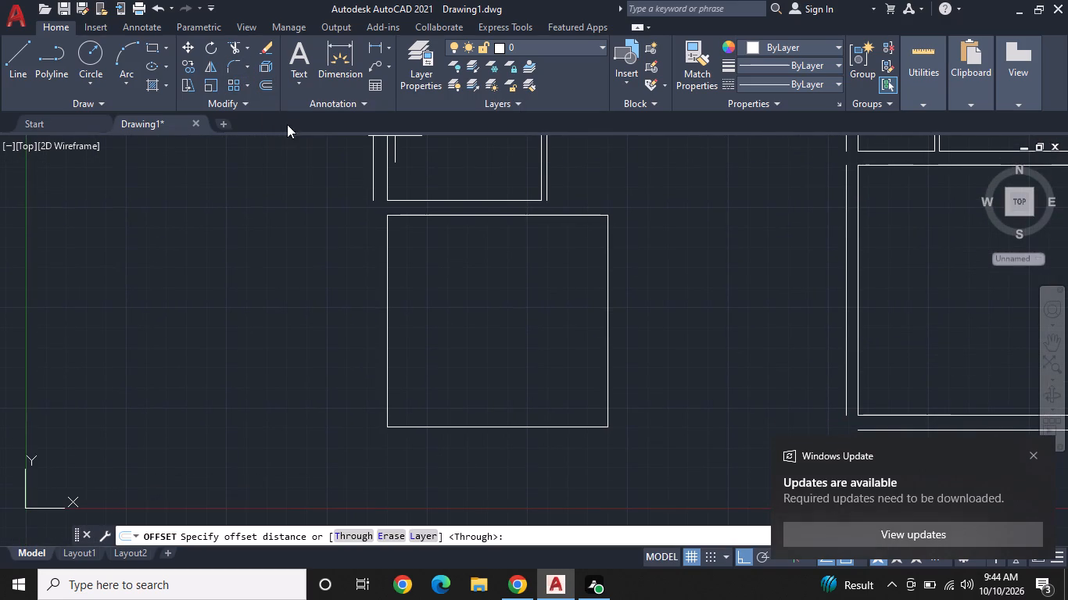
pyautogui.write('9"')
pyautogui.press('Return')
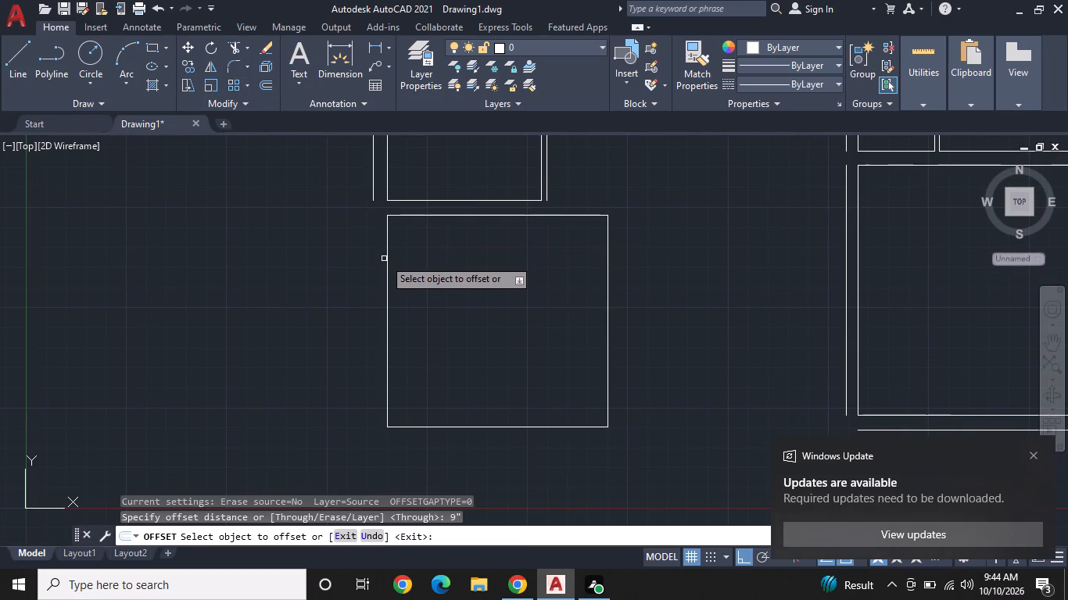
pyautogui.click(386, 253)
pyautogui.click(358, 261)
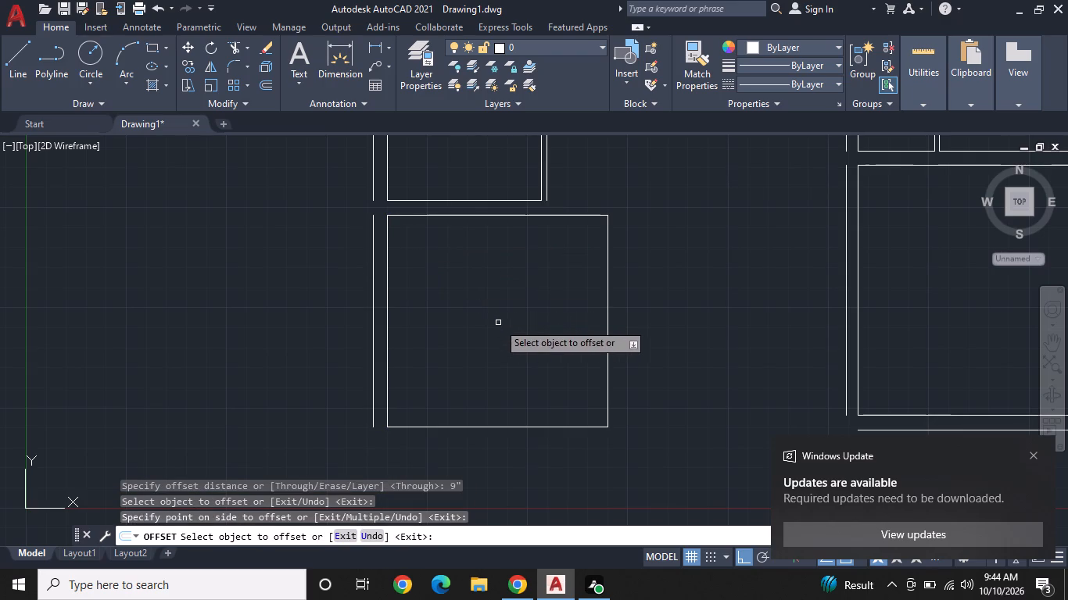
pyautogui.moveTo(498, 323); pyautogui.dragTo(469, 264, button='middle')
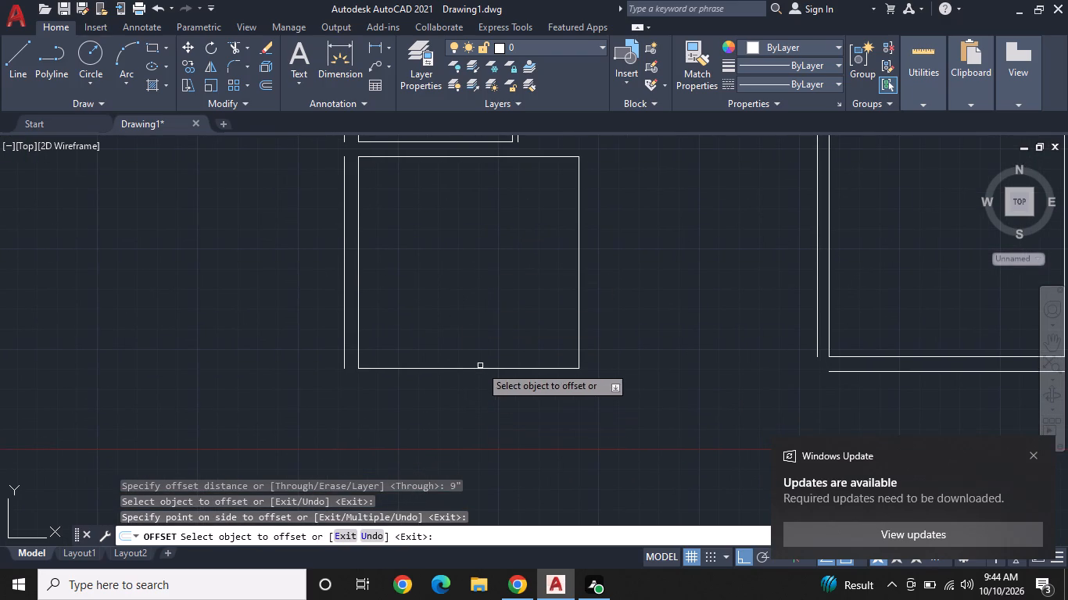
pyautogui.click(480, 371)
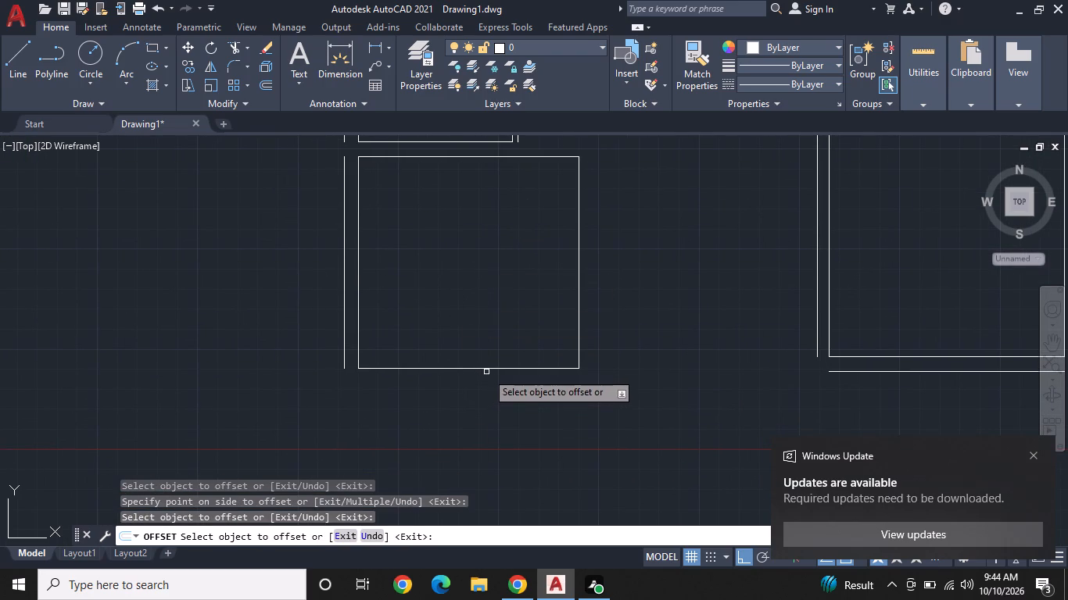
pyautogui.click(489, 370)
pyautogui.click(475, 402)
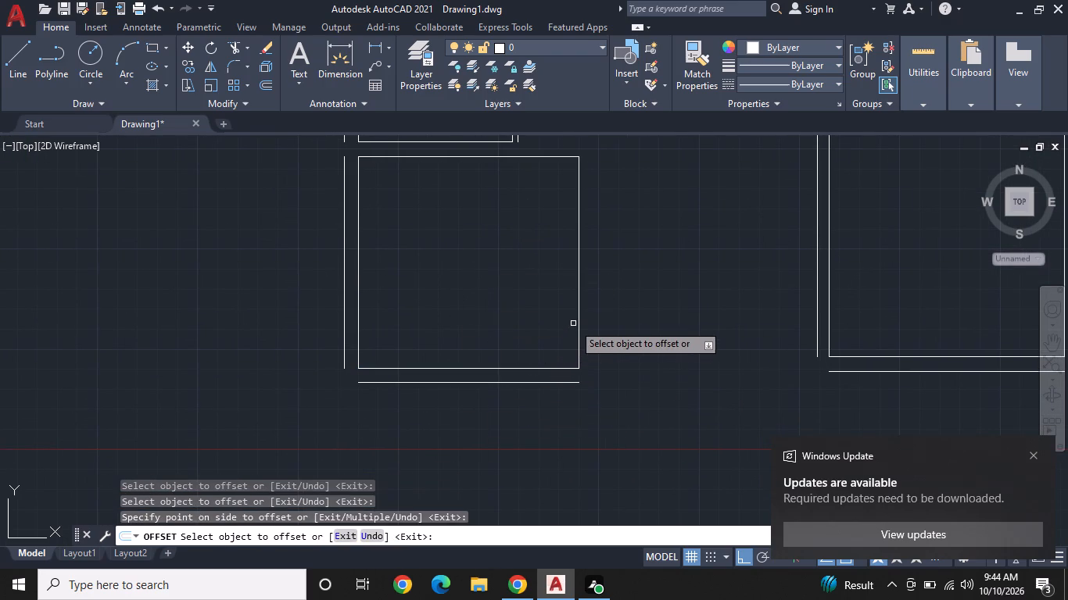
# Offset the right wall of the 11' by 11'5" room 7" outward.
pyautogui.click(578, 319)
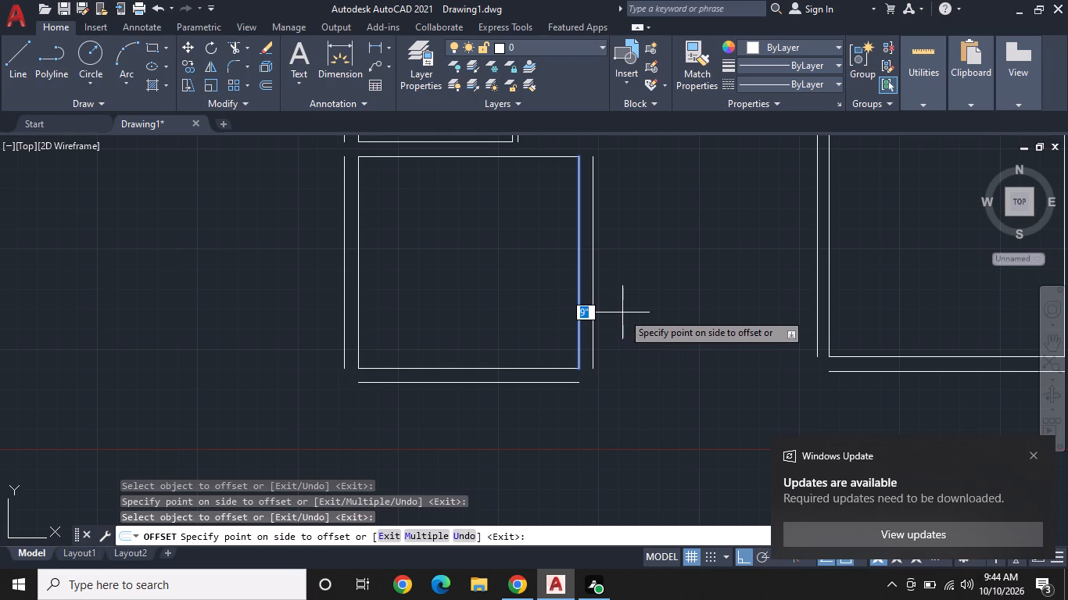
pyautogui.press('7')
pyautogui.hotkey('shift', '"')
pyautogui.press('Return')
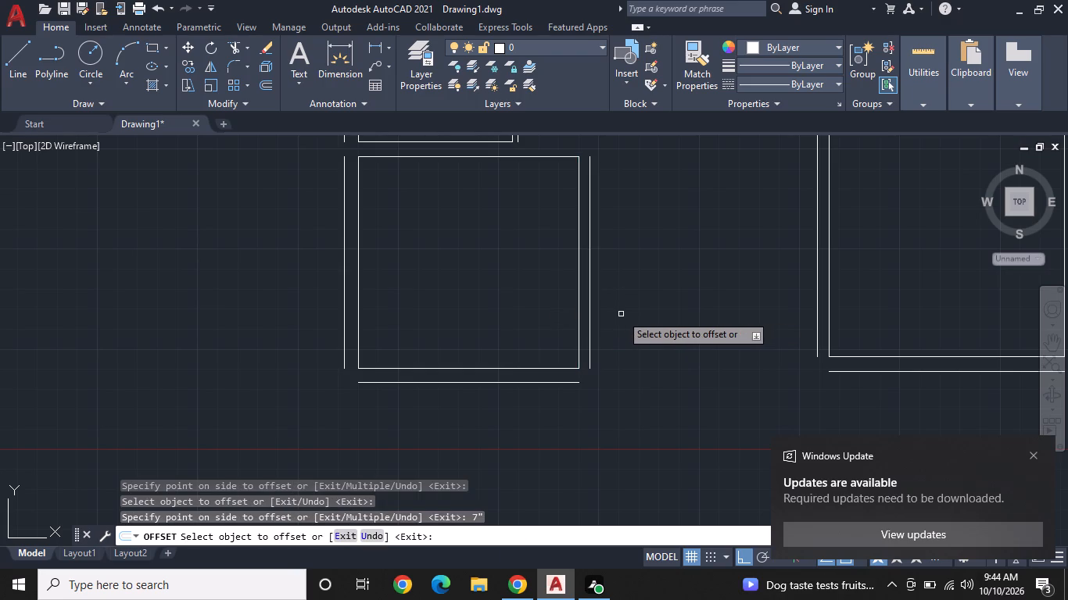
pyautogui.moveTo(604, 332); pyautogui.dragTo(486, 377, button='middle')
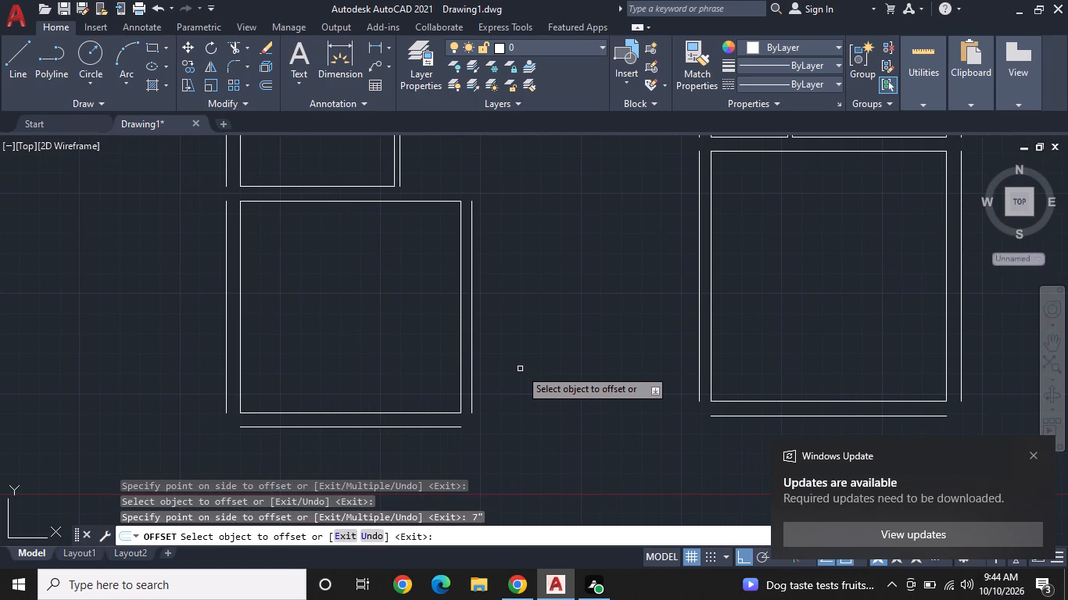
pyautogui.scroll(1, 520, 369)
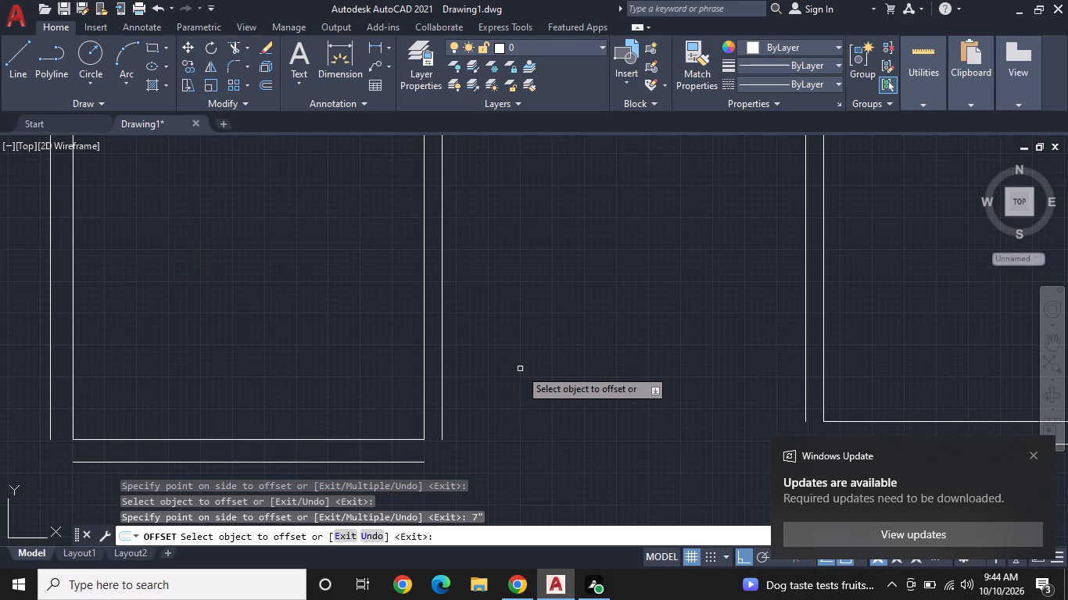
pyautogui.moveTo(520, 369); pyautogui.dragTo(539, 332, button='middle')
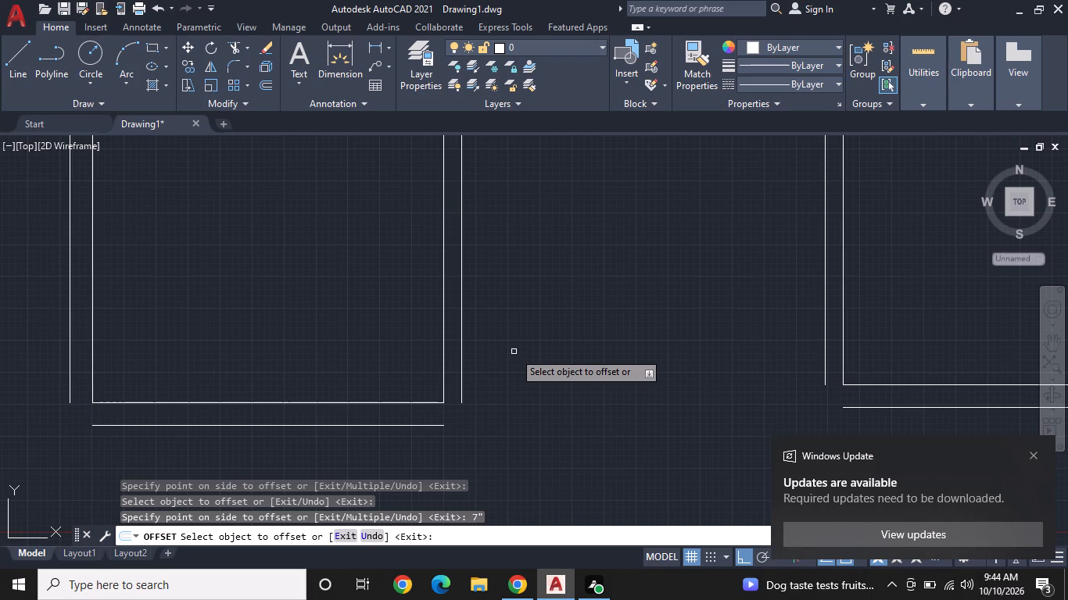
# Draw a horizontal line between the facing outer wall lines of the two lower rooms, slightly above their bottom walls.
pyautogui.press('Escape')
pyautogui.press('Escape')
pyautogui.write('L')
pyautogui.press('space')
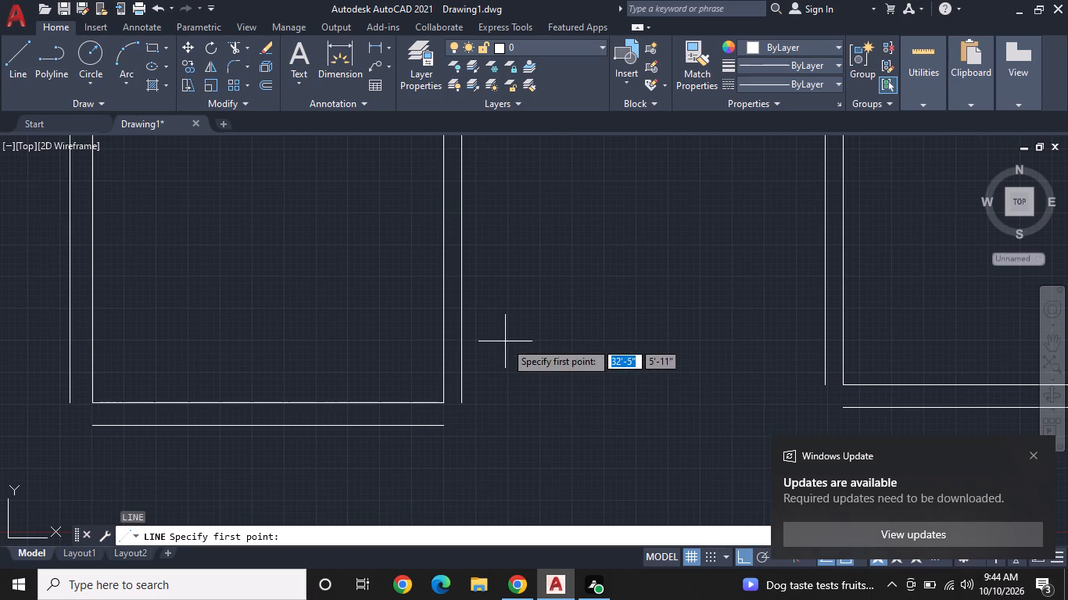
pyautogui.click(463, 317)
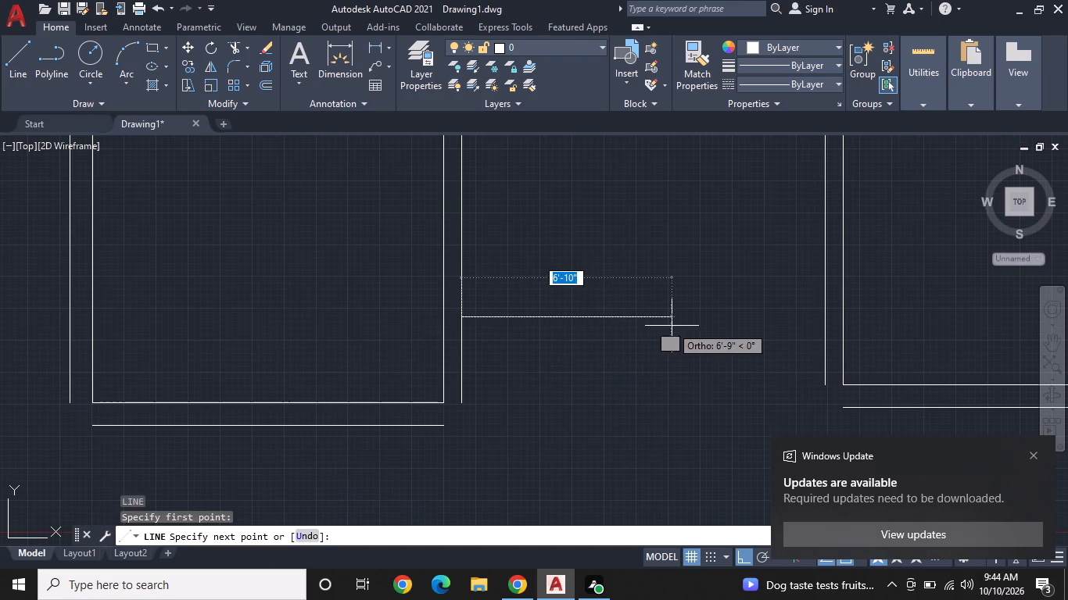
pyautogui.moveTo(713, 316); pyautogui.dragTo(631, 322, button='middle')
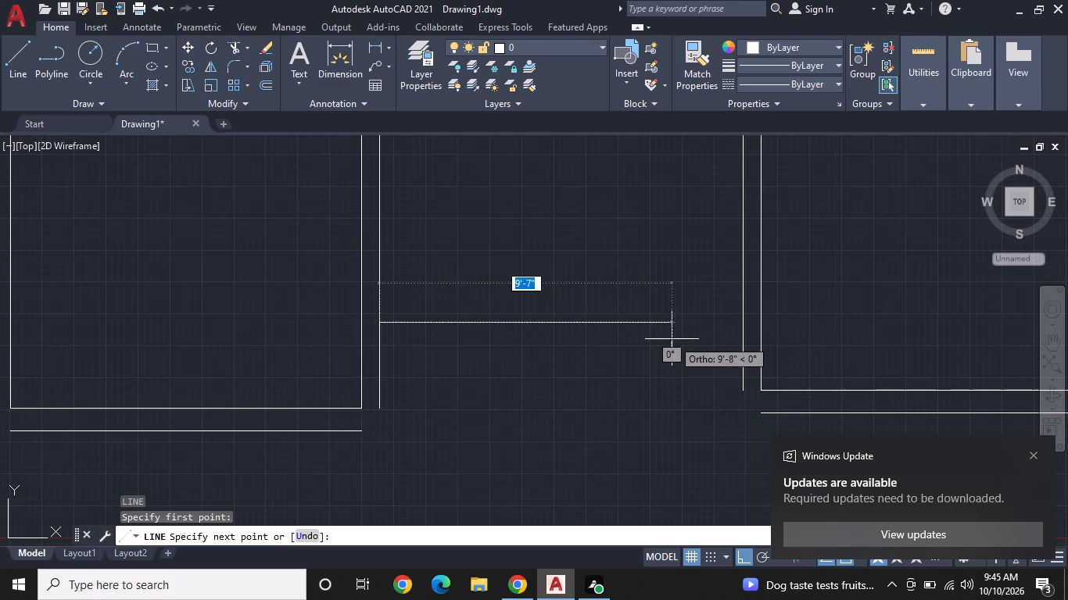
pyautogui.click(745, 325)
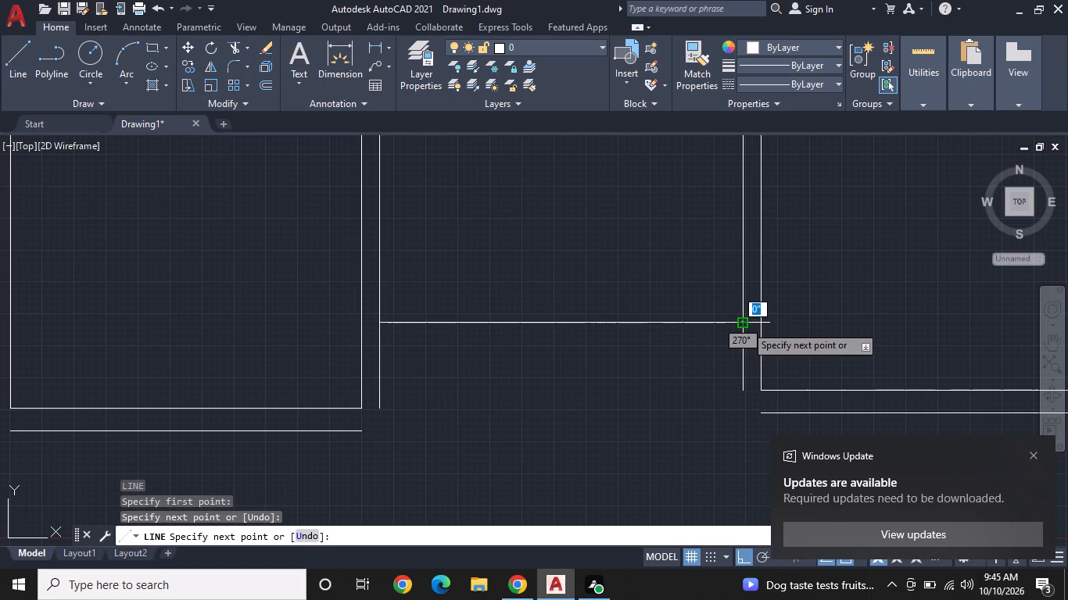
pyautogui.press('space')
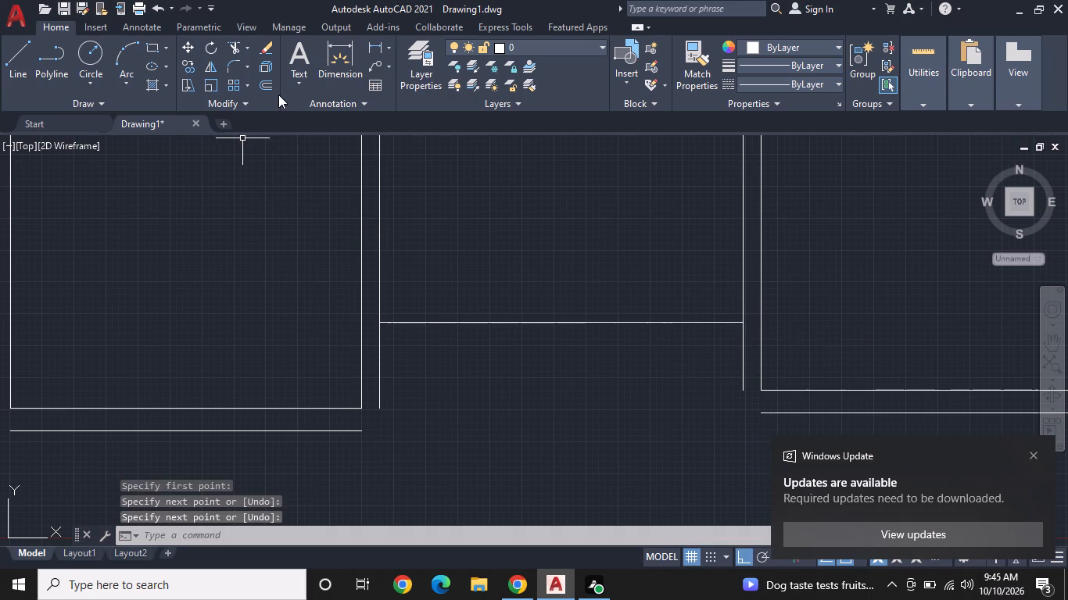
# Offset the new horizontal connecting line 7" downward.
pyautogui.click(260, 80)
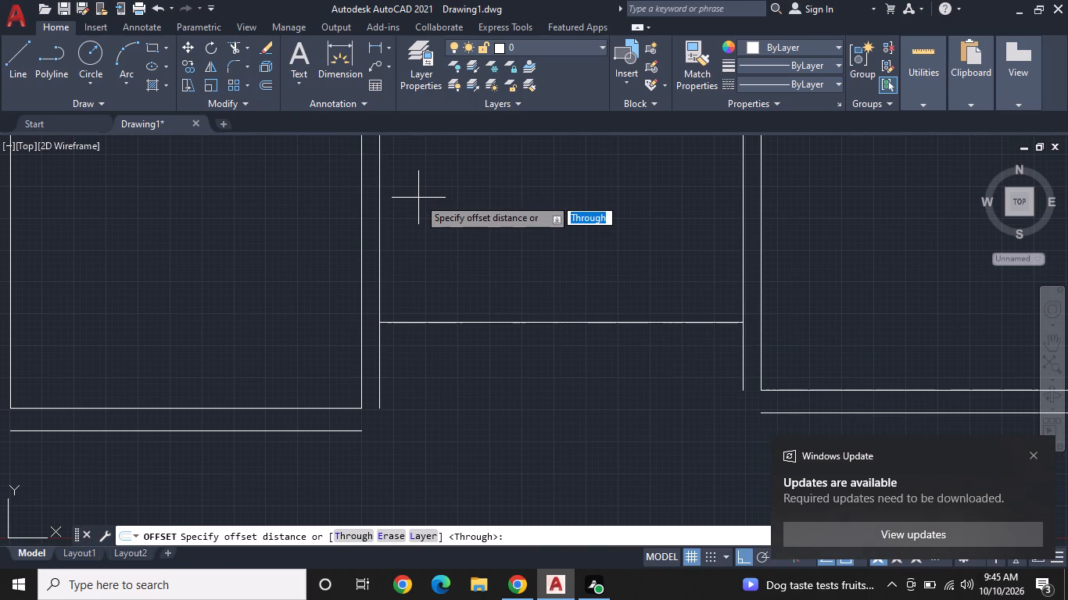
pyautogui.press('7')
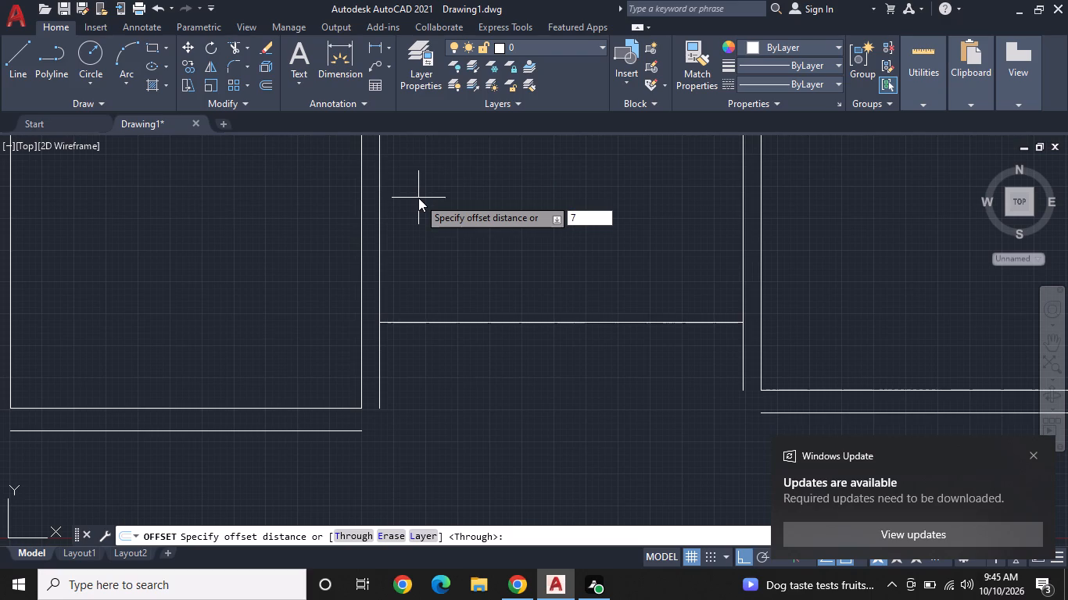
pyautogui.hotkey('shift', '"')
pyautogui.press('Return')
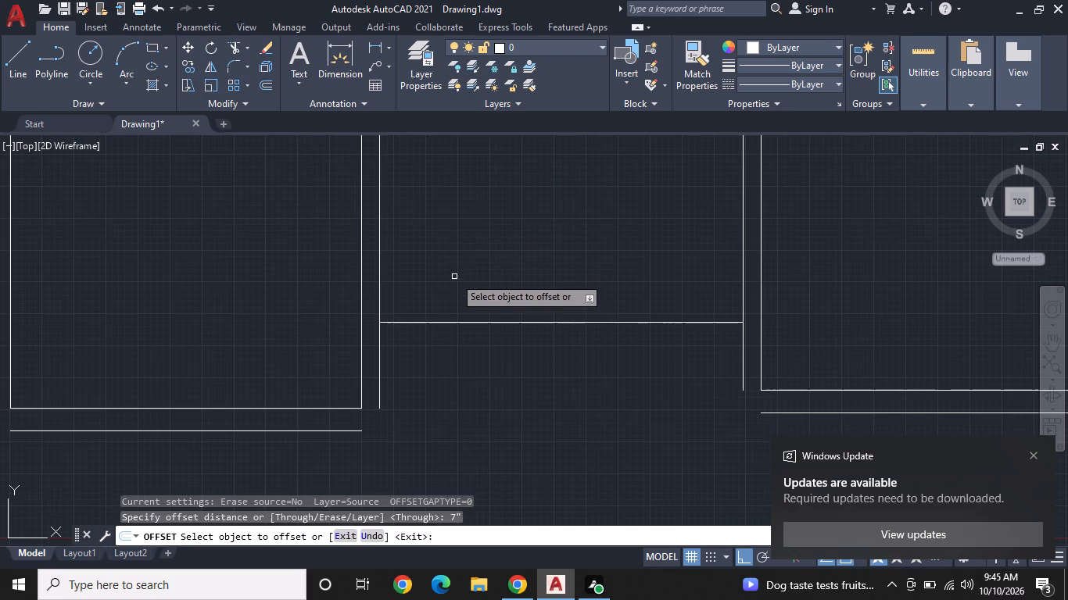
pyautogui.click(462, 320)
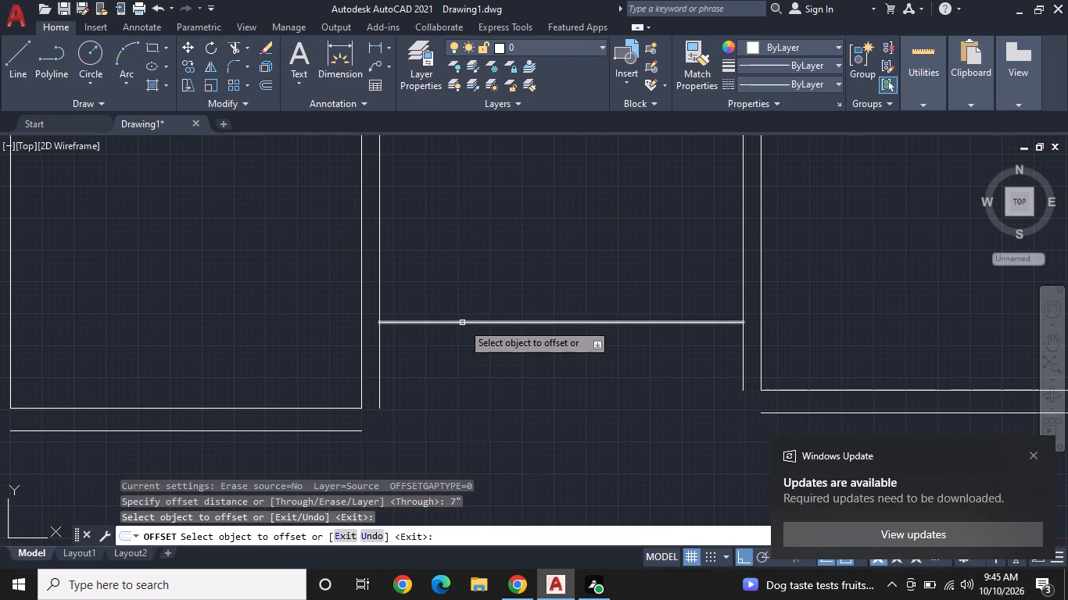
pyautogui.click(462, 323)
pyautogui.click(457, 351)
pyautogui.moveTo(485, 293); pyautogui.dragTo(459, 229, button='middle')
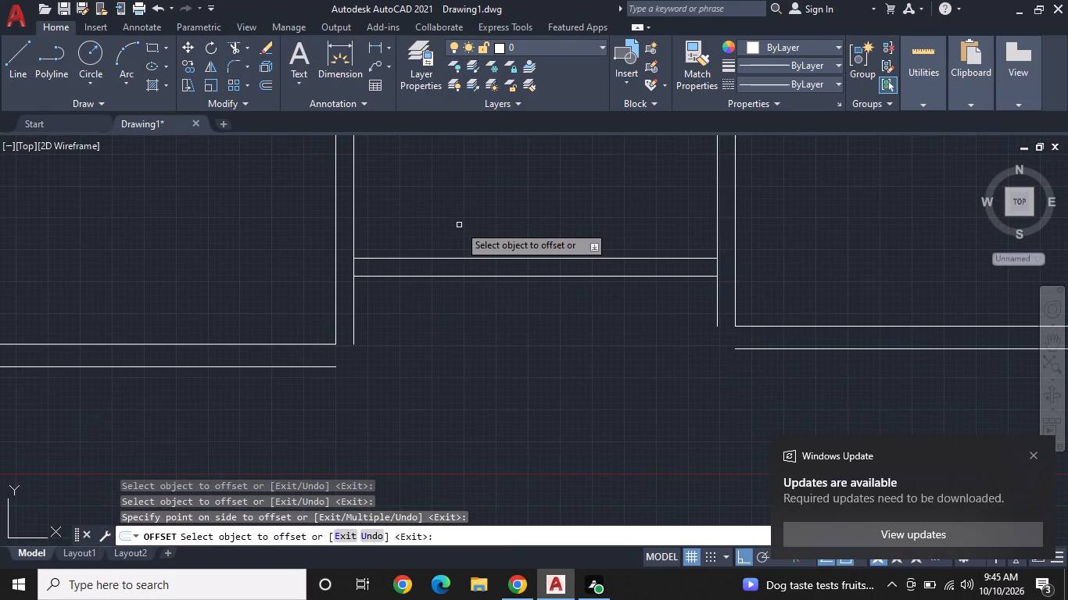
pyautogui.press('Escape')
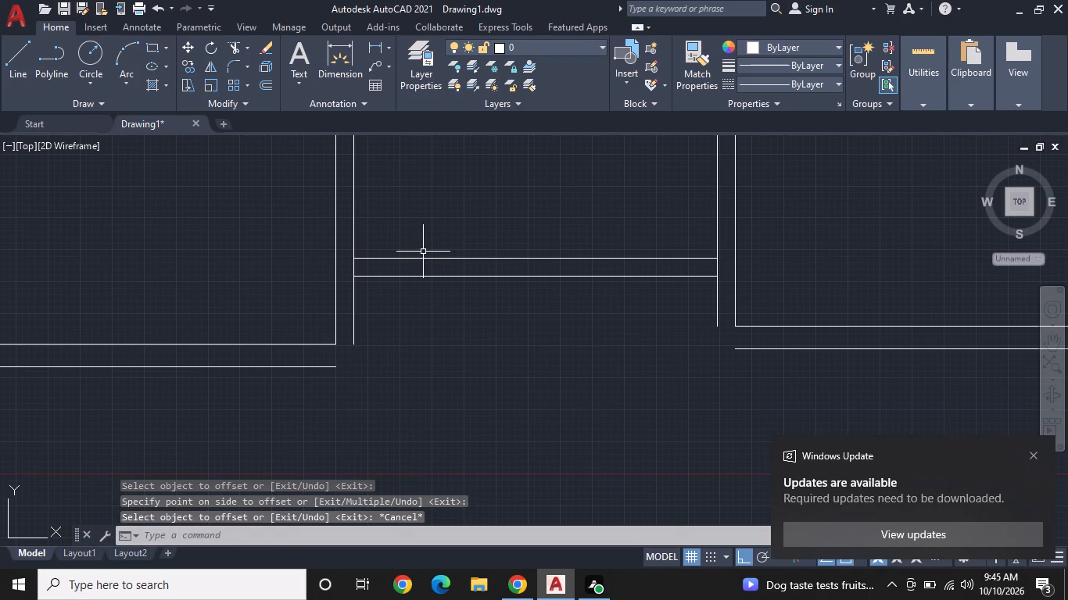
# From the left end of the lower connecting line, draw 8' down, 12'10" right, and up to the right-hand room's outer bottom wall line.
pyautogui.write('L')
pyautogui.press('space')
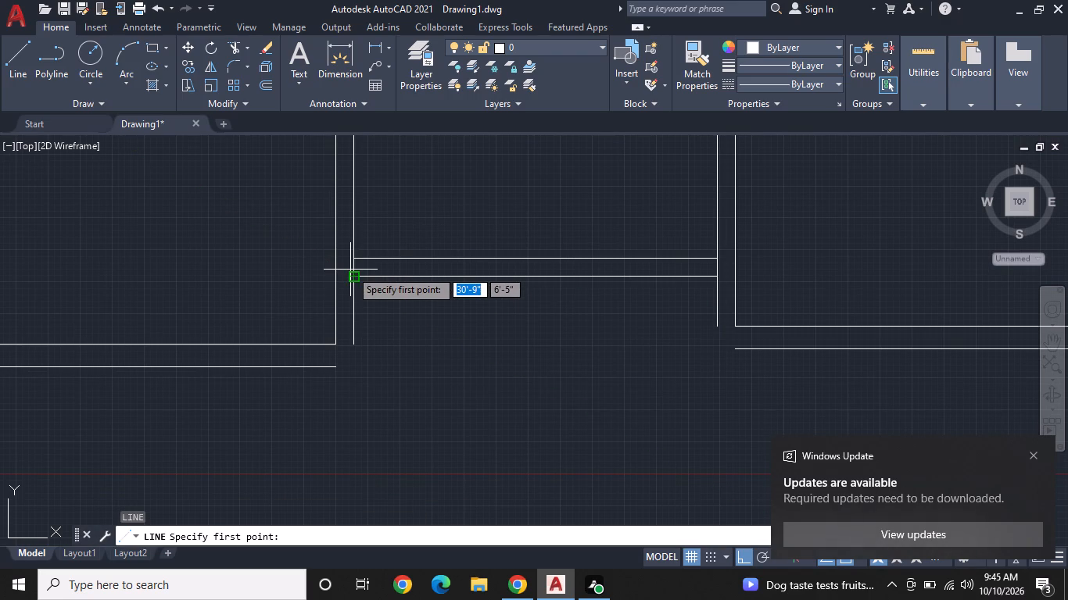
pyautogui.click(354, 280)
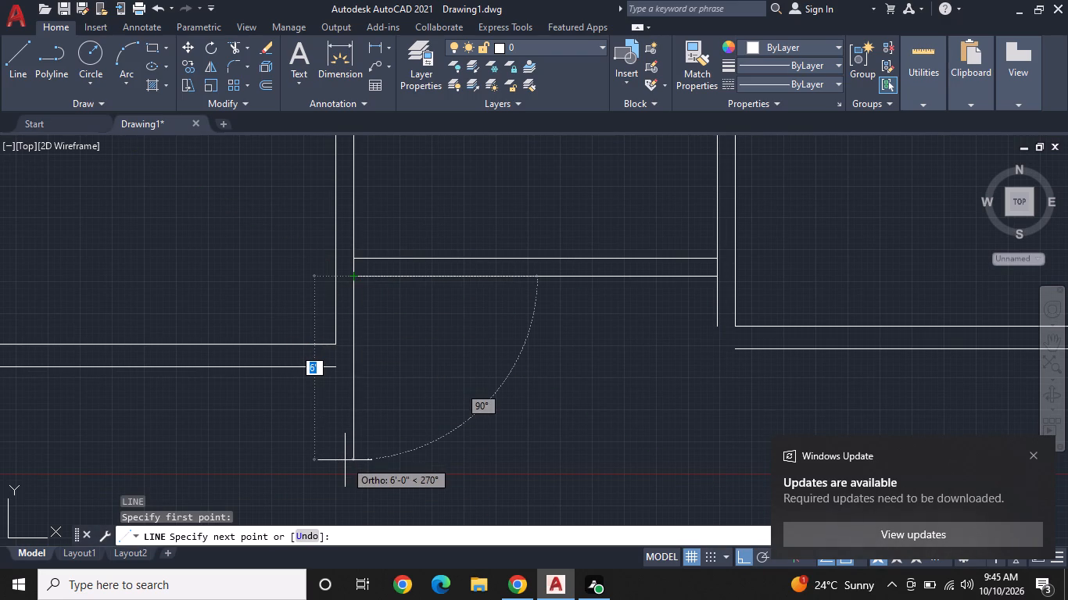
pyautogui.press('8')
pyautogui.press("'")
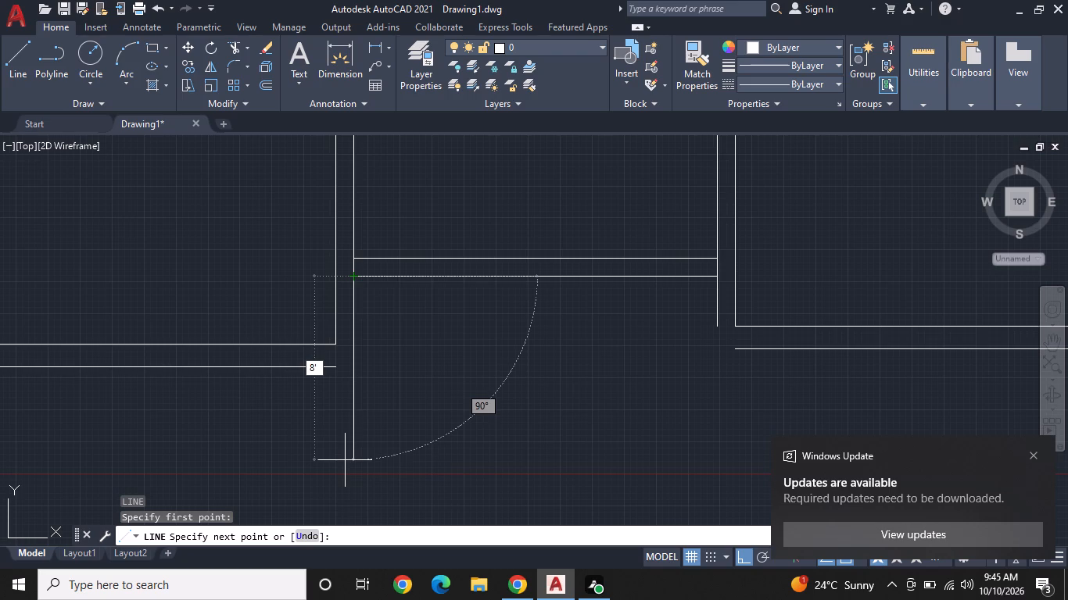
pyautogui.press('Return')
pyautogui.scroll(-2, 355, 445)
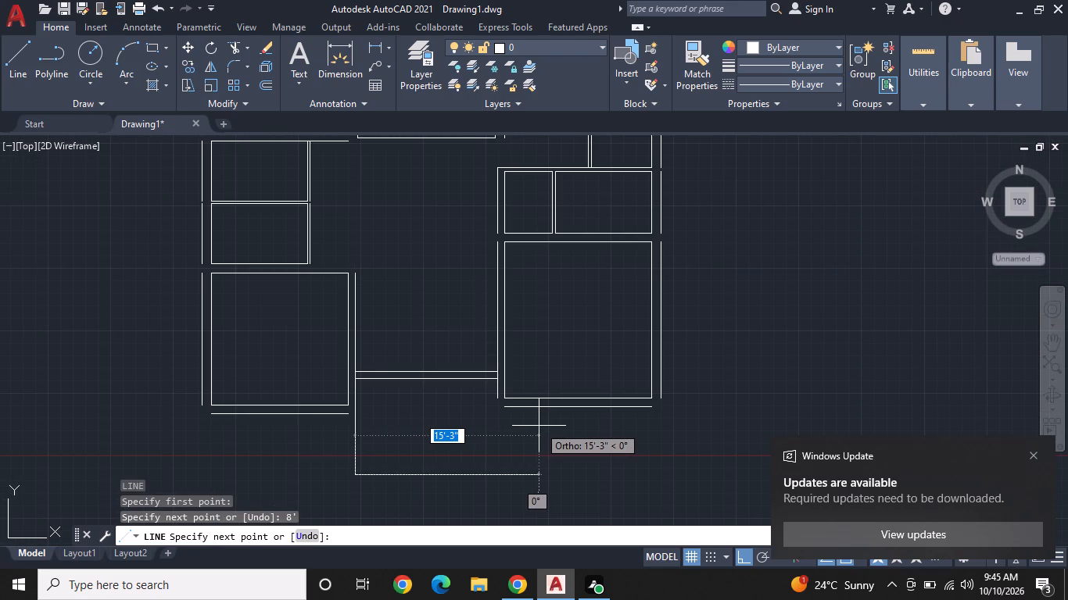
pyautogui.write('12\'10"')
pyautogui.press('Return')
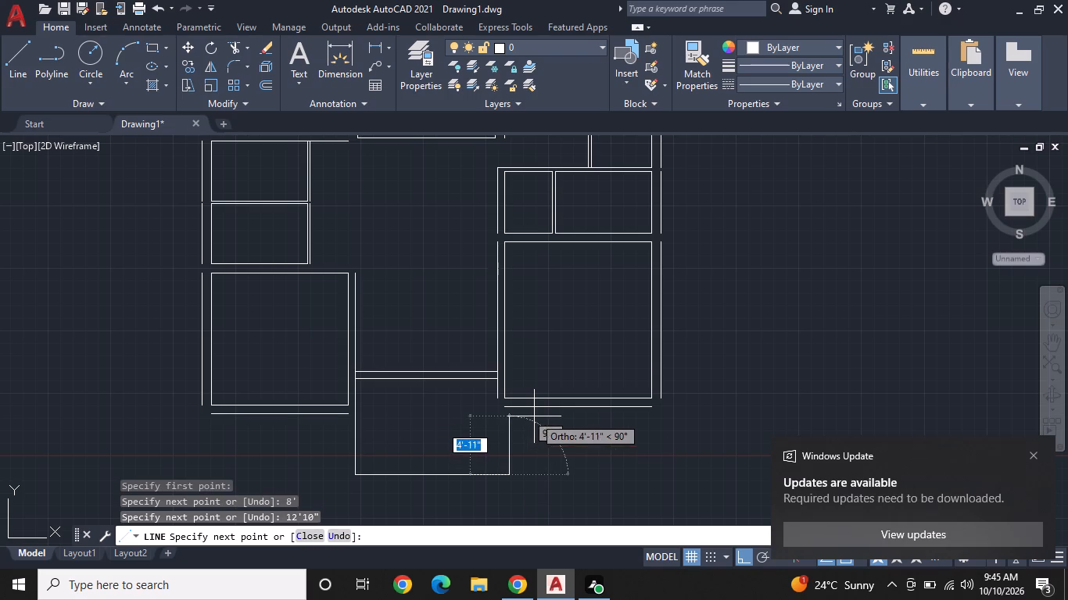
pyautogui.scroll(2, 530, 411)
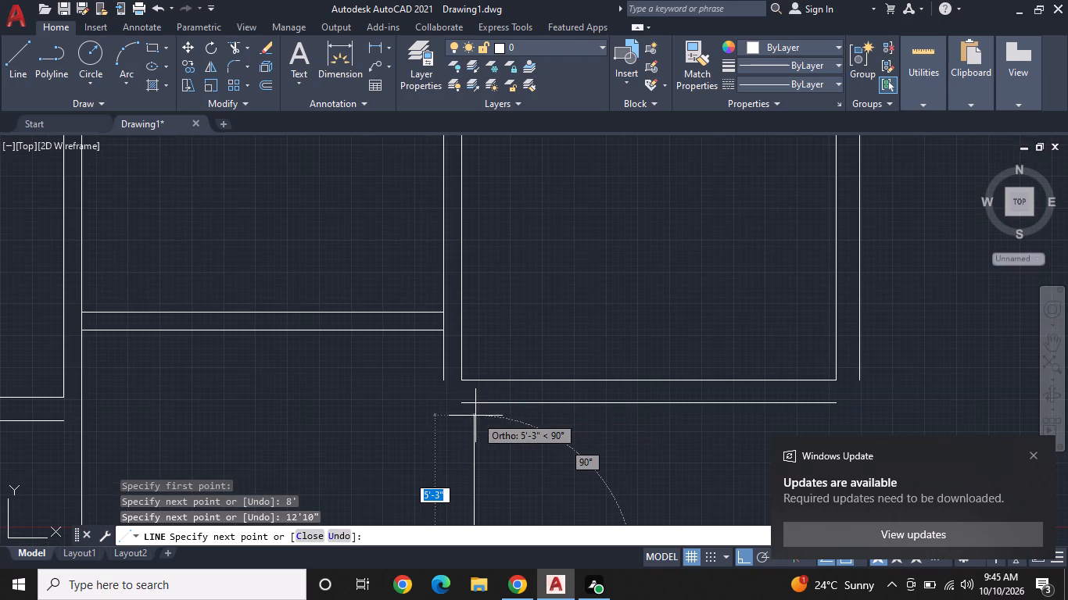
pyautogui.click(469, 405)
pyautogui.press('space')
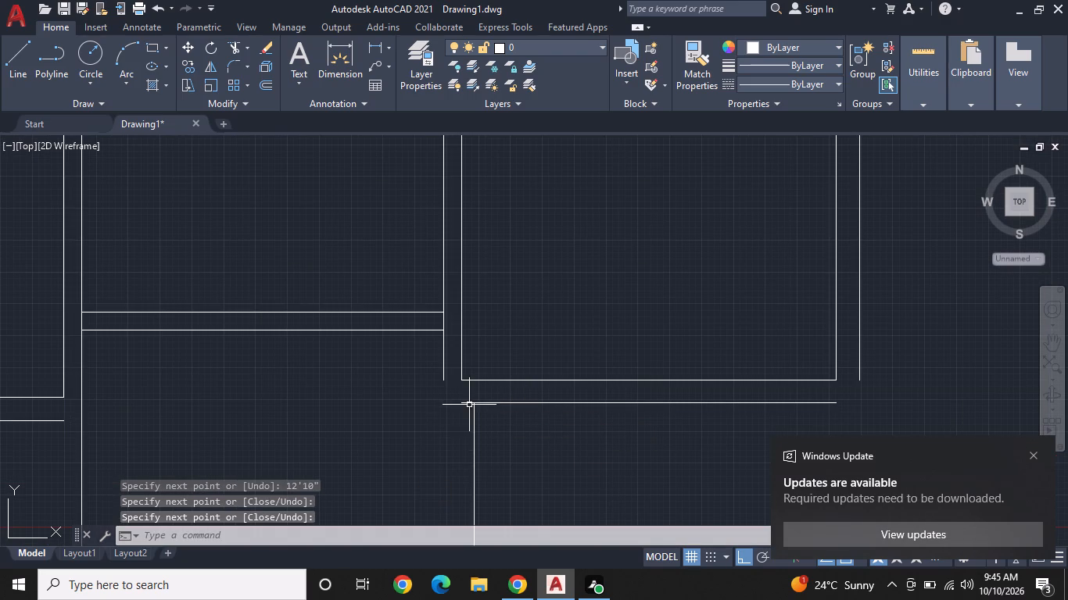
# Fillet the right-hand room's outer bottom wall line with its outer left wall line to close the corner.
pyautogui.scroll(-1, 460, 402)
pyautogui.moveTo(460, 402); pyautogui.dragTo(435, 339, button='middle')
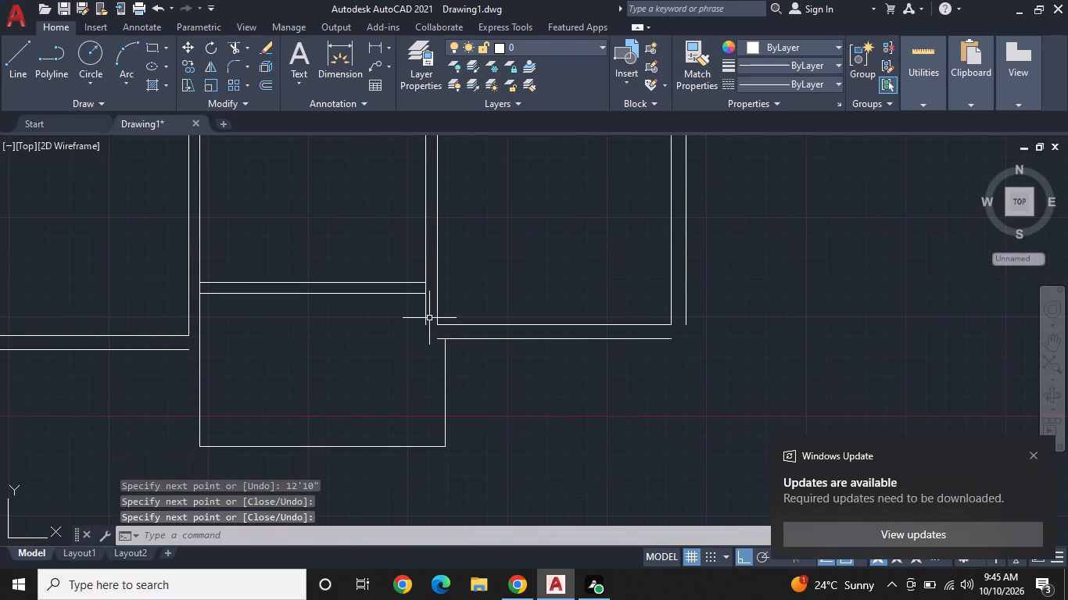
pyautogui.click(230, 61)
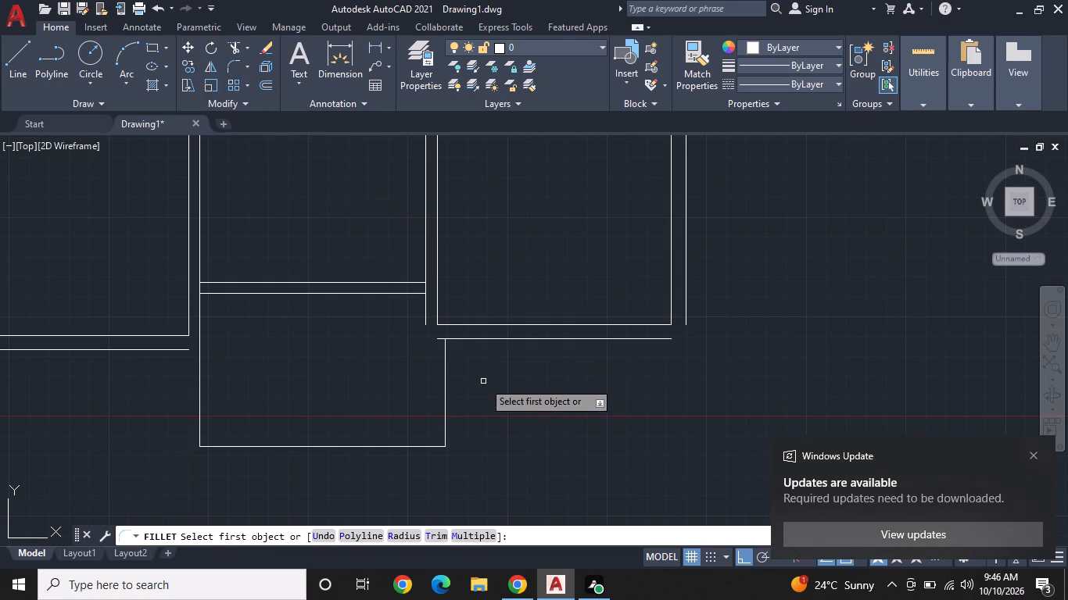
pyautogui.click(435, 337)
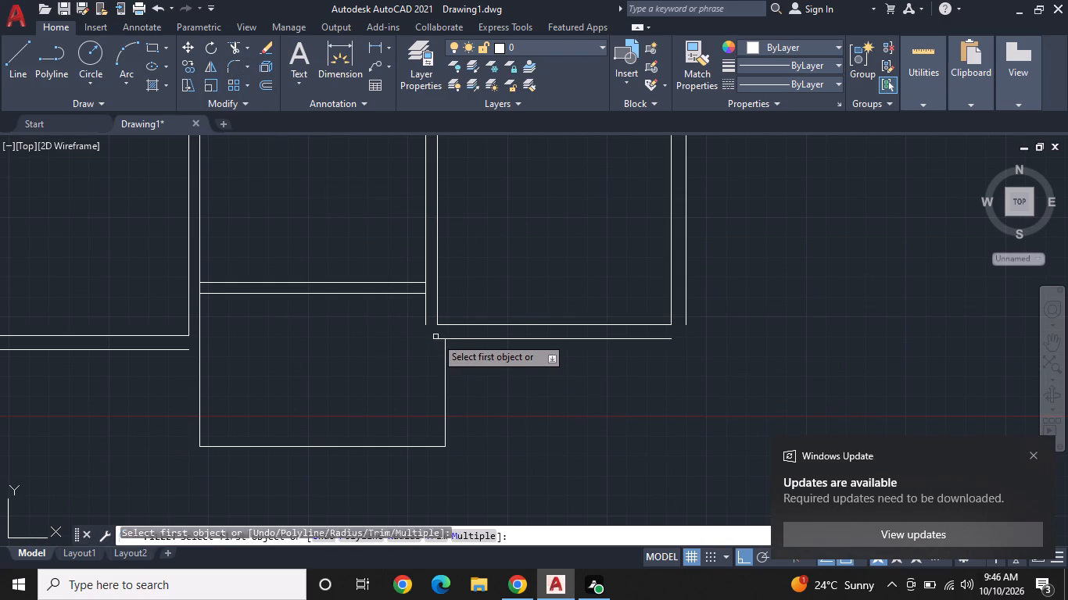
pyautogui.click(440, 339)
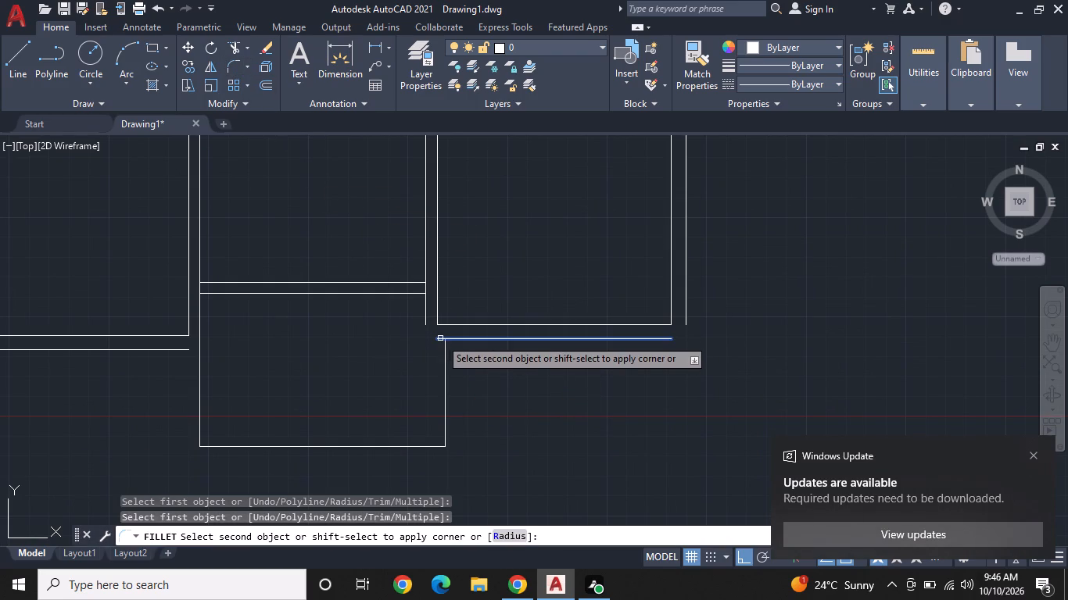
pyautogui.click(427, 316)
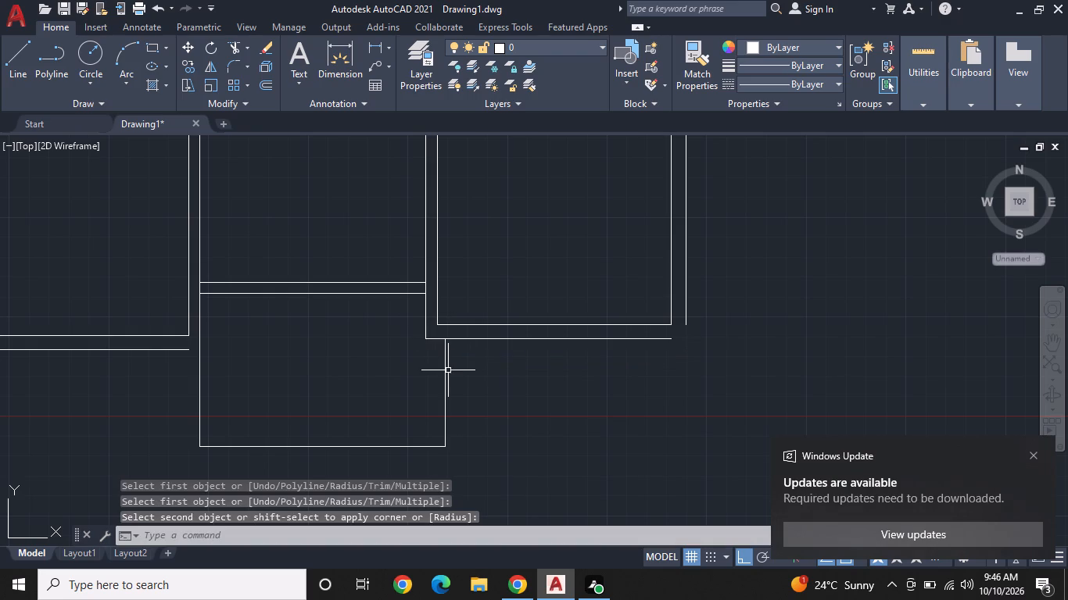
pyautogui.moveTo(448, 359); pyautogui.dragTo(470, 302, button='middle')
pyautogui.press('Escape')
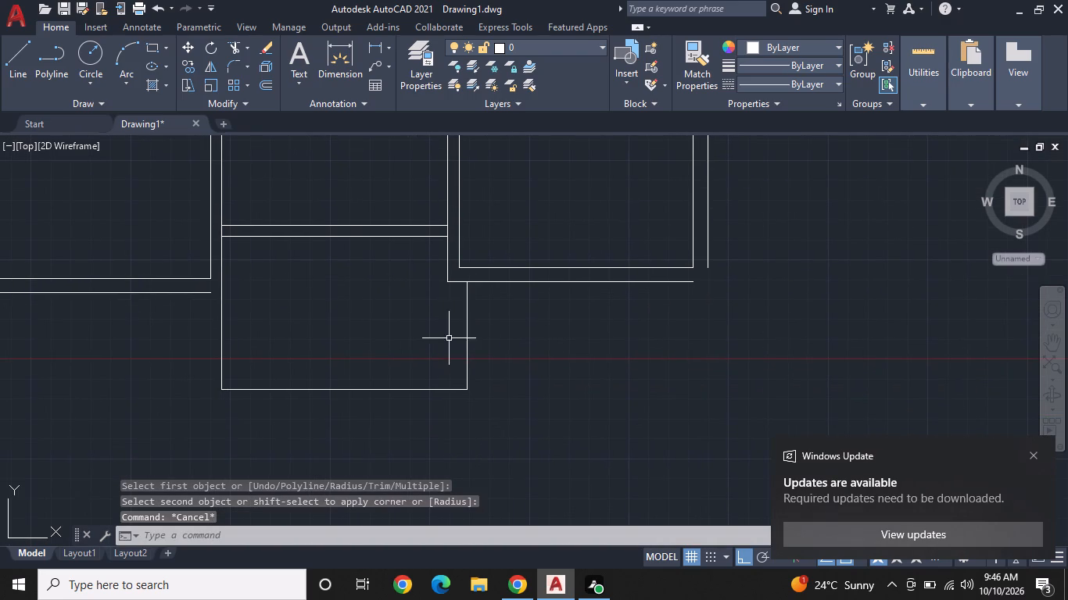
# Offset the left wall of the new 8' by 12'10" room 7" outward.
pyautogui.click(264, 85)
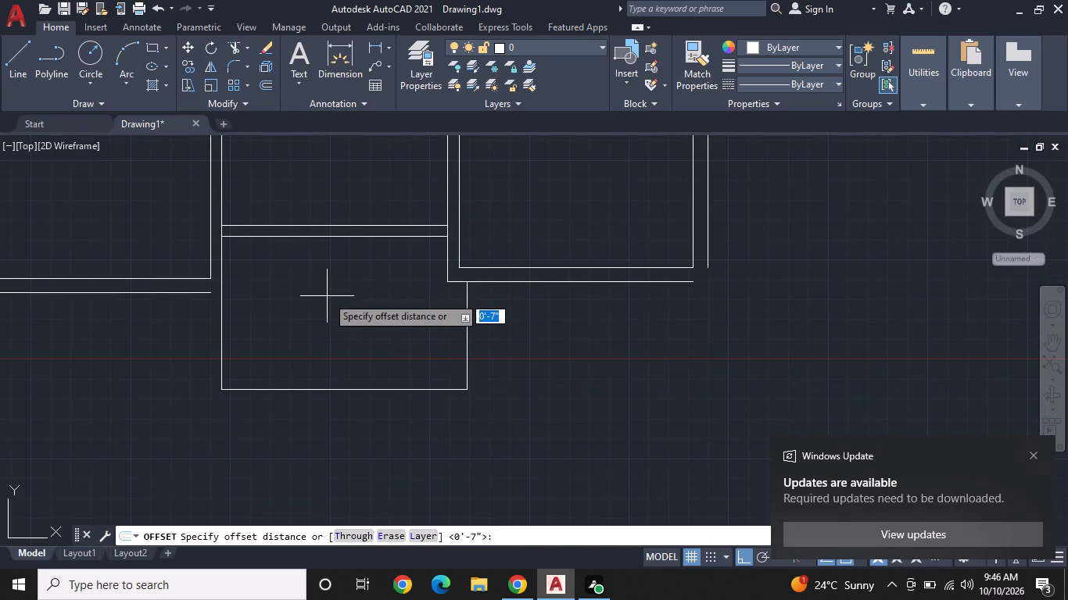
pyautogui.press('9')
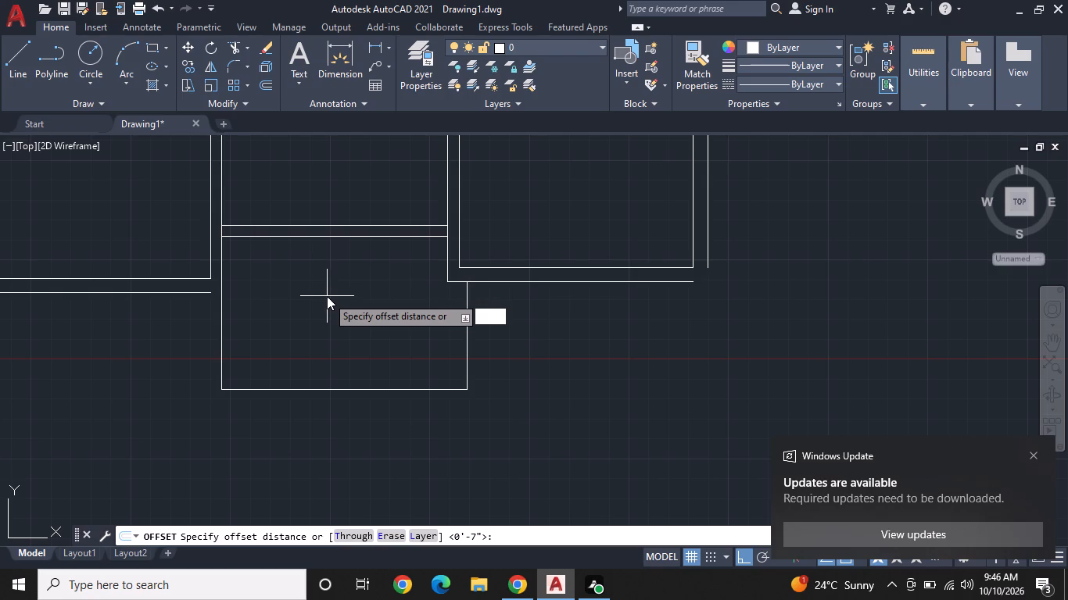
pyautogui.hotkey('shift', '"')
pyautogui.press('Return')
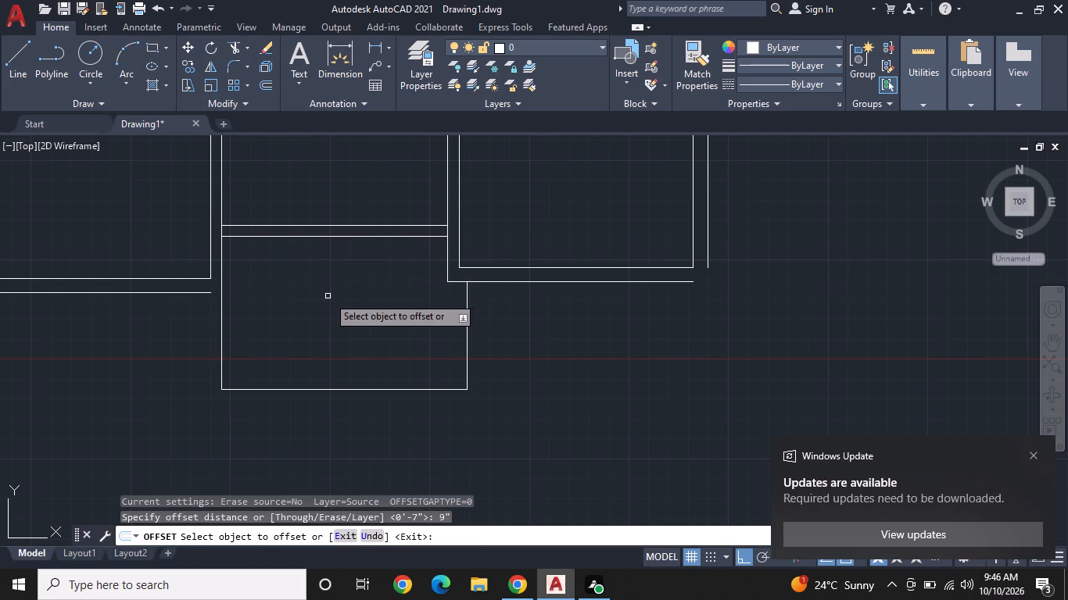
pyautogui.click(220, 346)
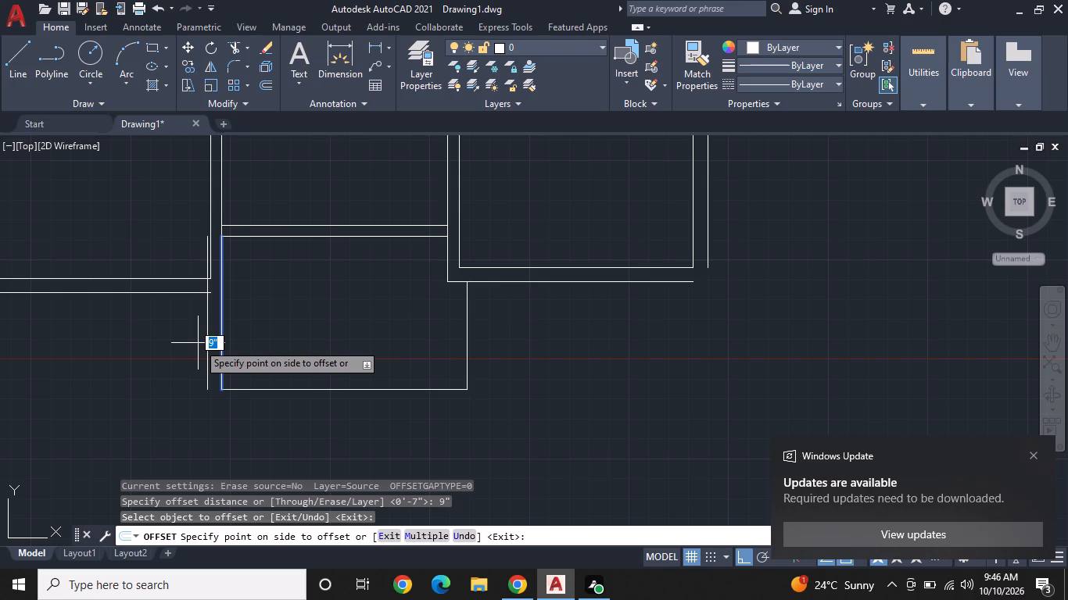
pyautogui.write('7"')
pyautogui.press('Return')
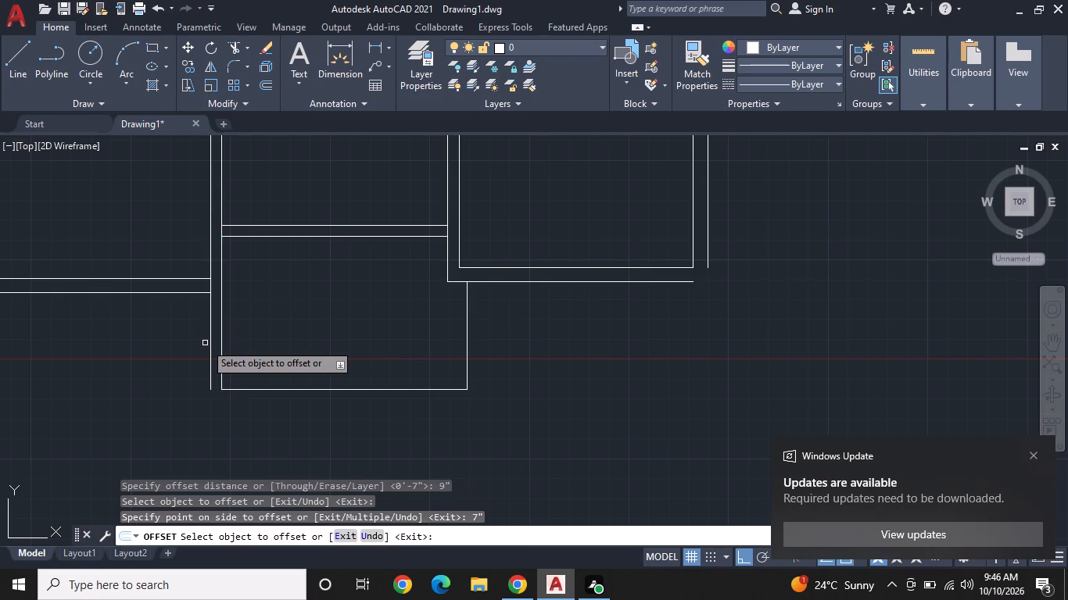
# Offset the 8' by 12'10" room's bottom wall 9" outward and its right wall 9" inward.
pyautogui.click(325, 387)
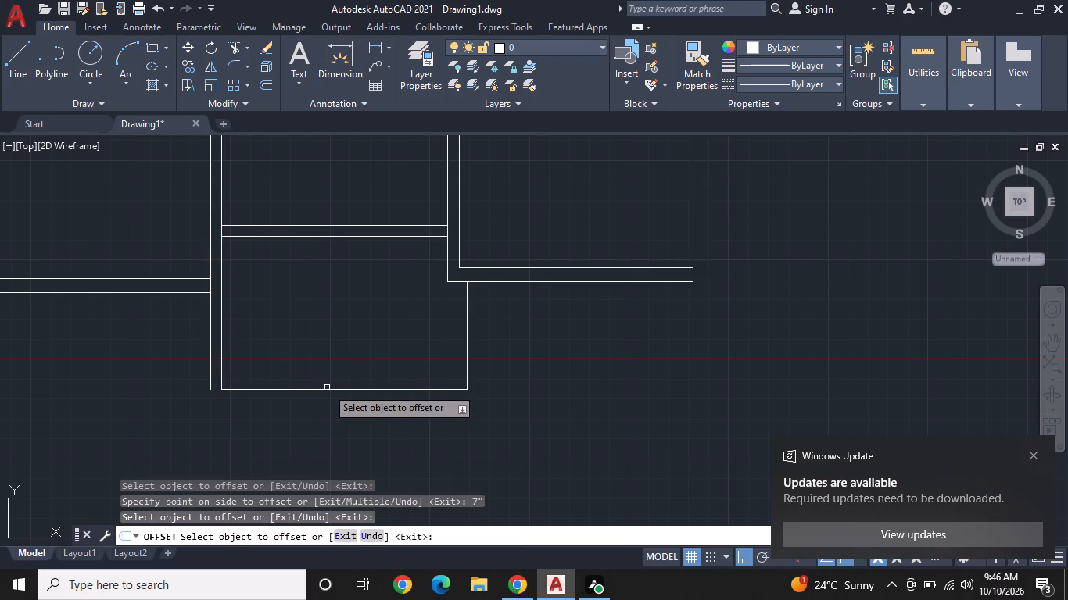
pyautogui.click(328, 391)
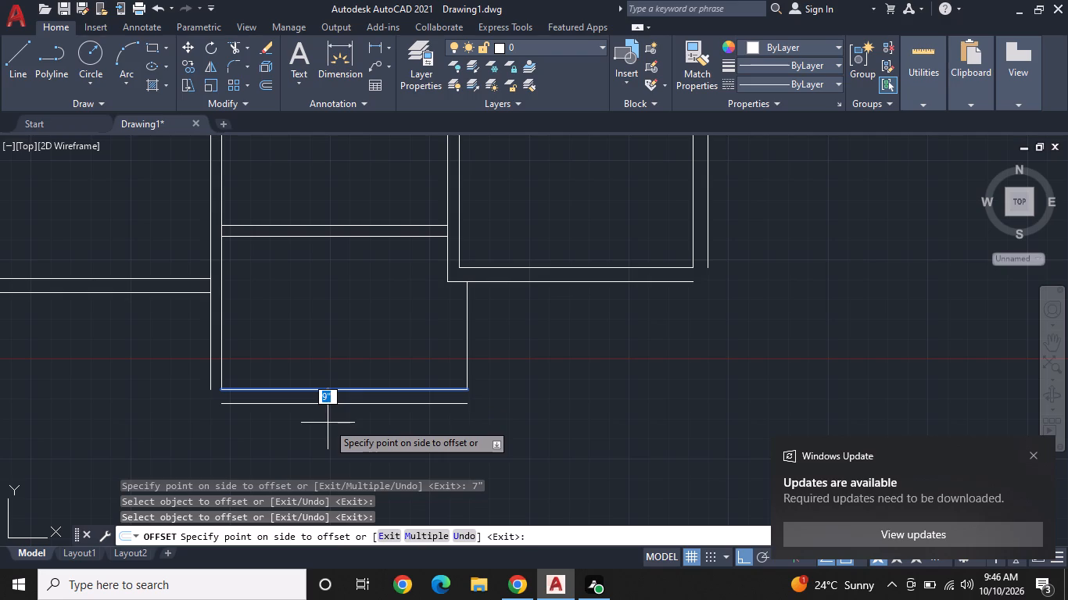
pyautogui.click(328, 423)
pyautogui.click(468, 334)
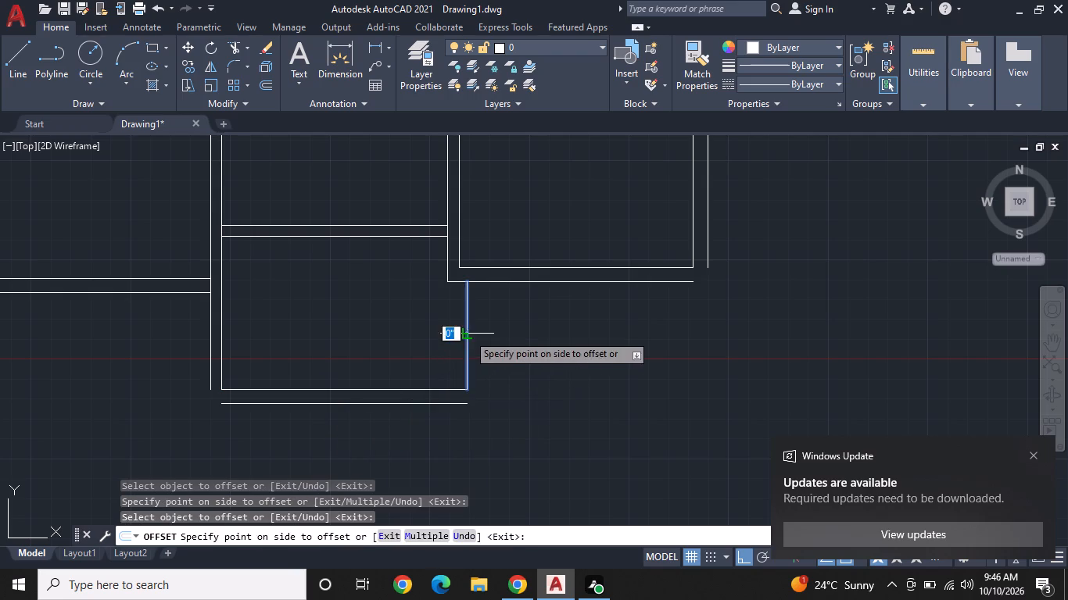
pyautogui.click(451, 343)
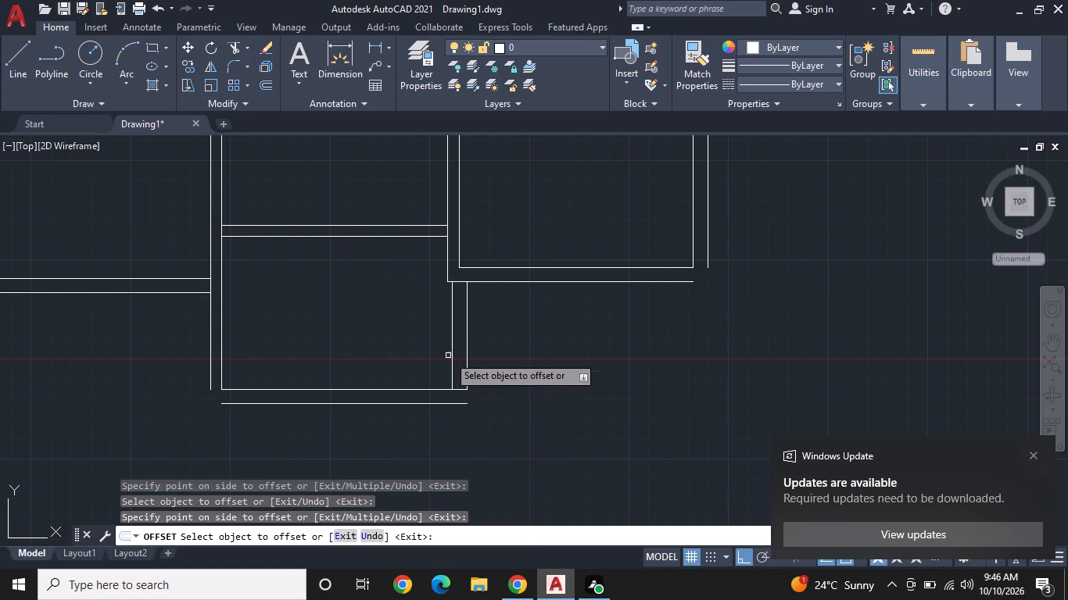
pyautogui.moveTo(429, 372); pyautogui.dragTo(516, 301, button='middle')
pyautogui.press('Escape')
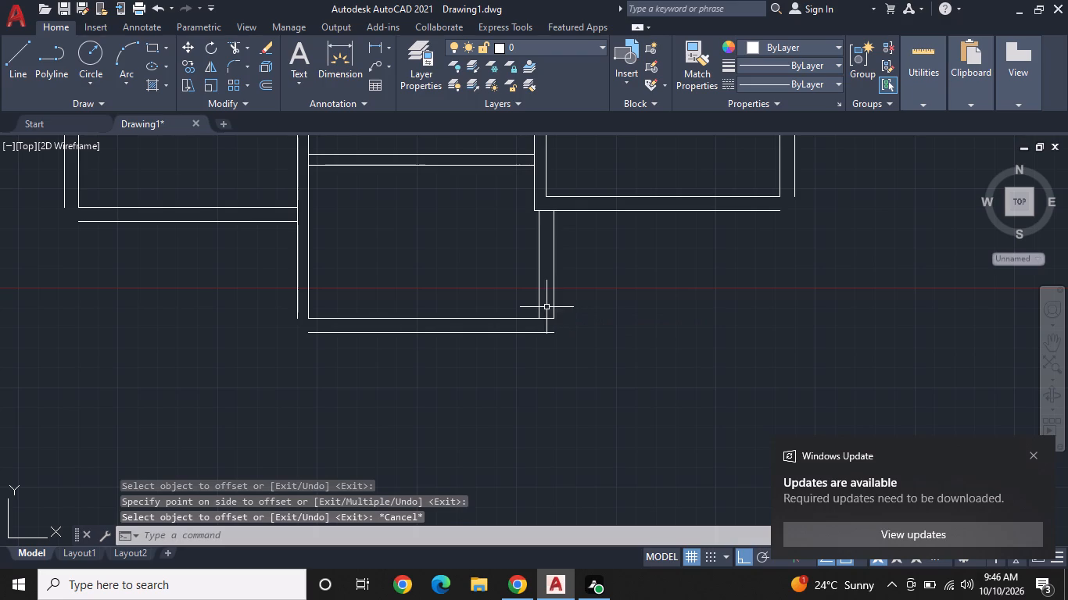
# Fillet the 8' by 12'10" room's outer bottom wall line with its outer left and outer right wall lines.
pyautogui.click(224, 65)
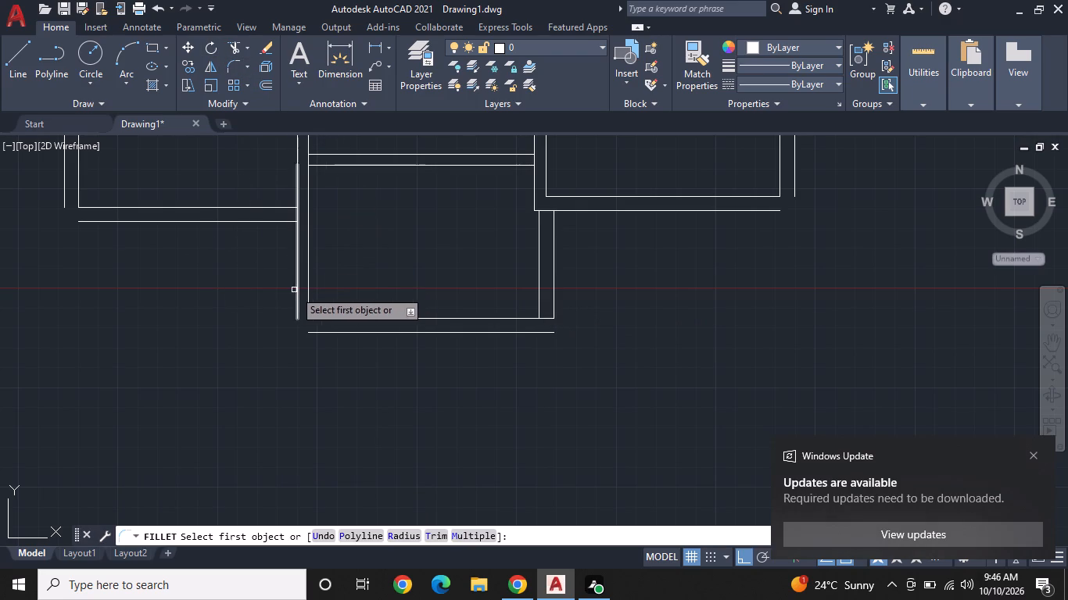
pyautogui.click(298, 309)
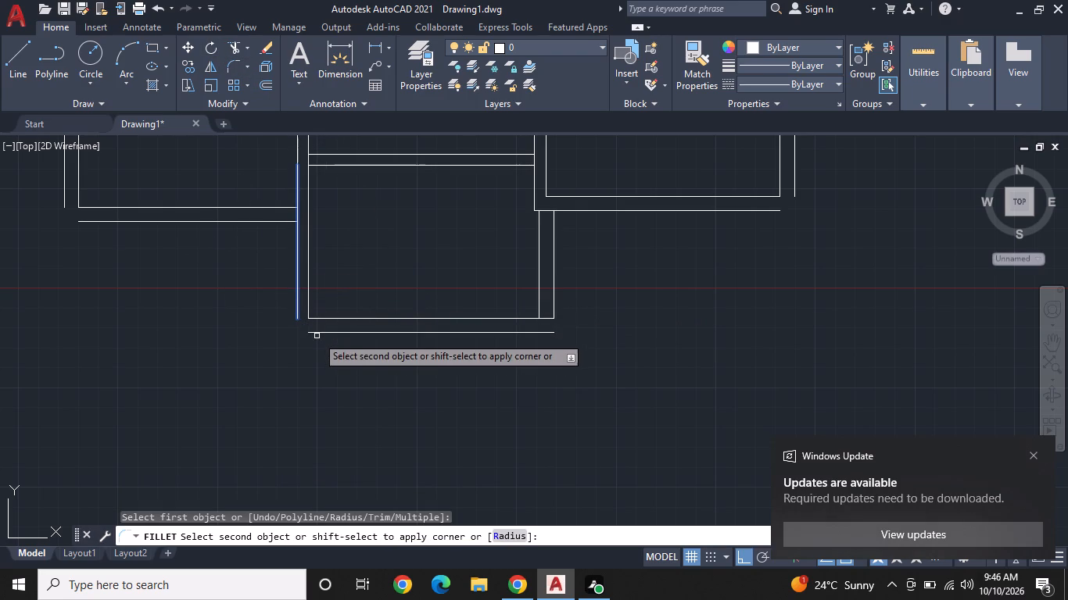
pyautogui.click(318, 334)
pyautogui.press('space')
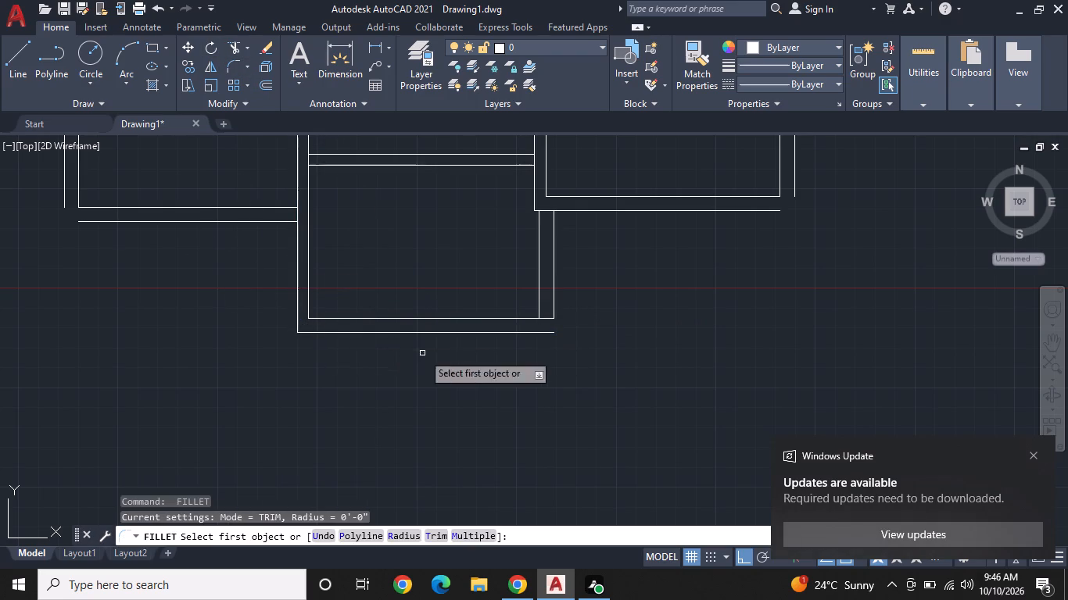
pyautogui.click(546, 334)
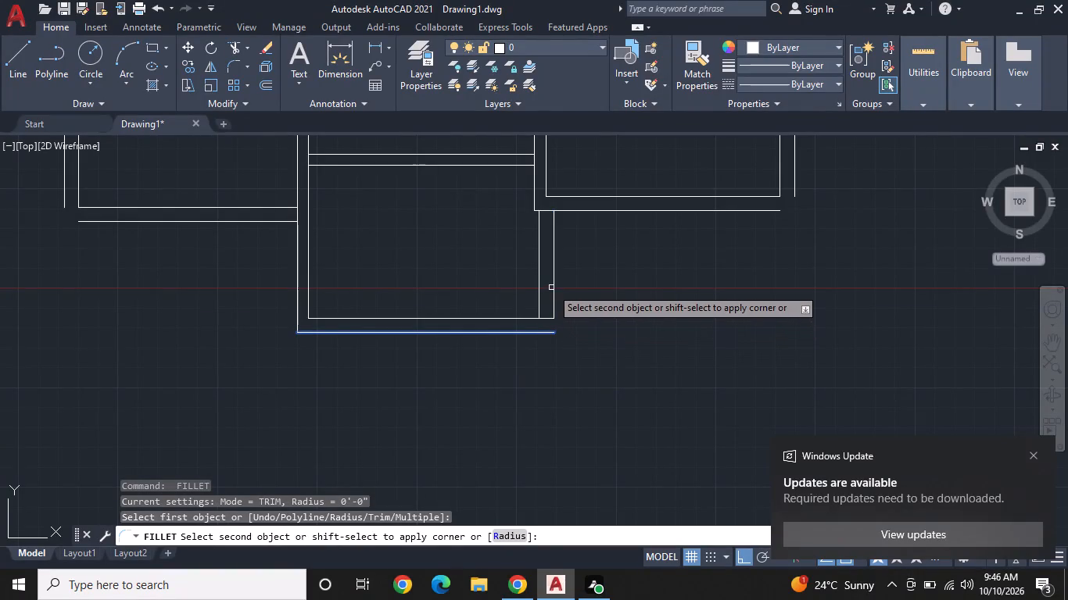
pyautogui.click(551, 287)
# Trim the same room's inner bottom wall line where it runs past the inner right wall line.
pyautogui.write('TR')
pyautogui.press('space')
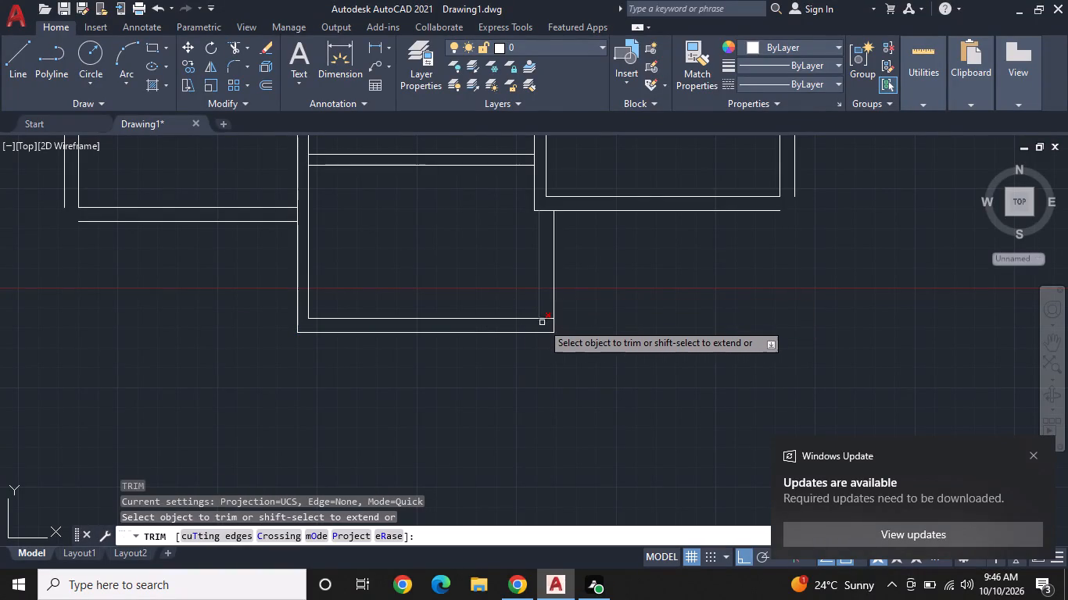
pyautogui.click(545, 316)
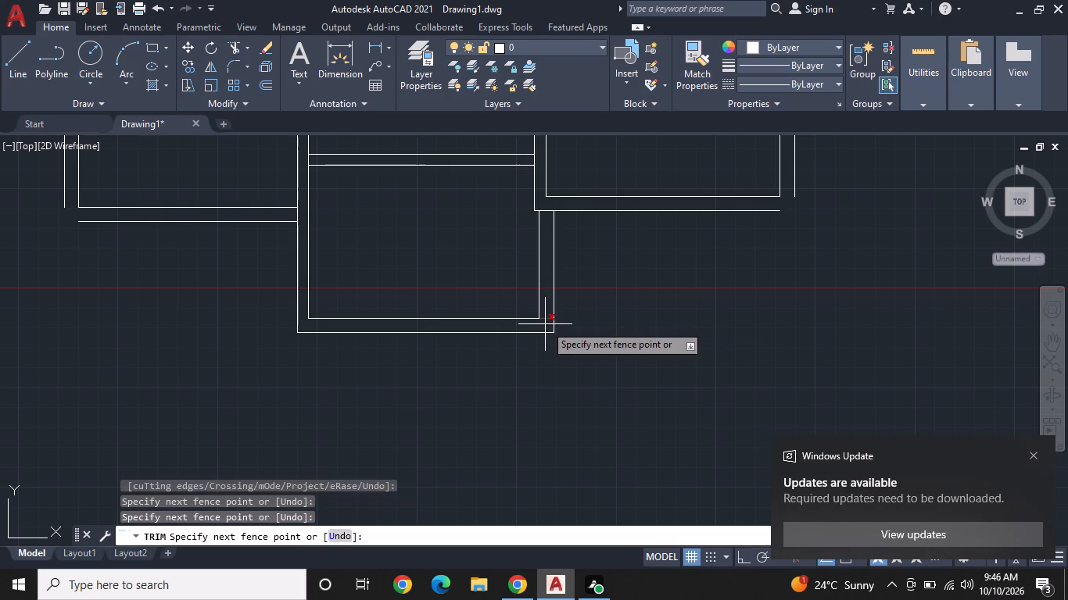
pyautogui.click(545, 324)
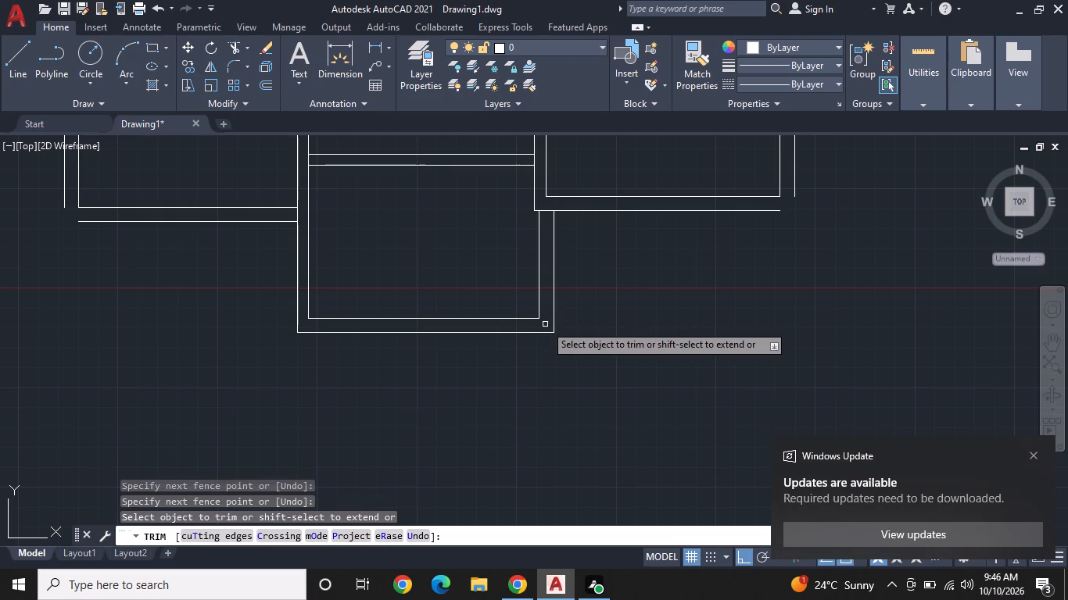
pyautogui.press('Escape')
# Fillet the plan's outer right wall line with the right-hand room's outer bottom line and with the outer top wall line.
pyautogui.scroll(-1, 545, 324)
pyautogui.moveTo(545, 324); pyautogui.dragTo(539, 333, button='middle')
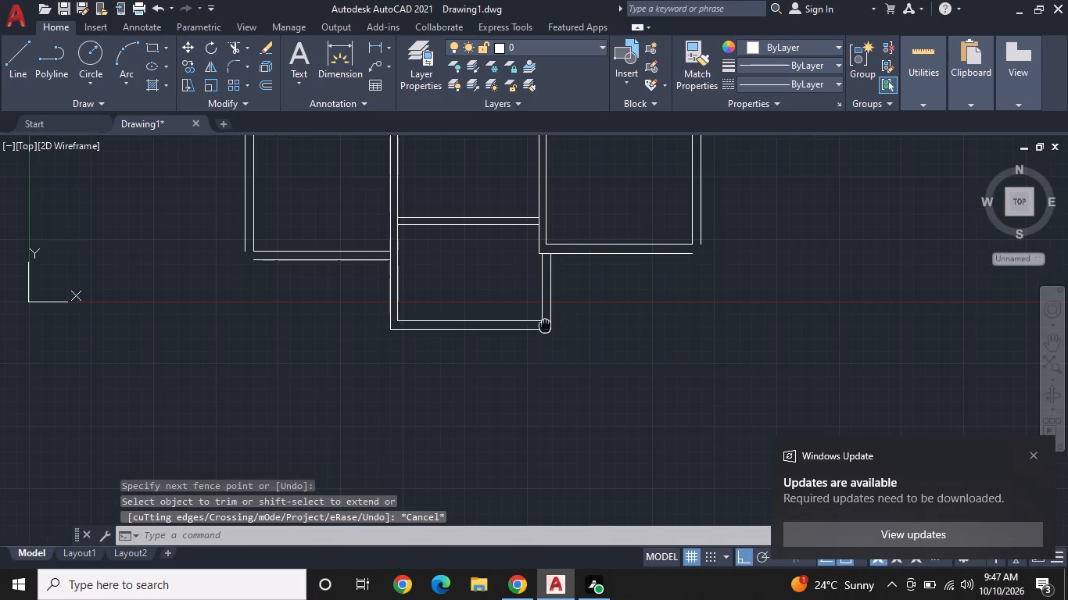
pyautogui.moveTo(539, 333); pyautogui.dragTo(455, 382, button='middle')
pyautogui.middleClick(455, 382)
pyautogui.moveTo(529, 359); pyautogui.dragTo(456, 405, button='middle')
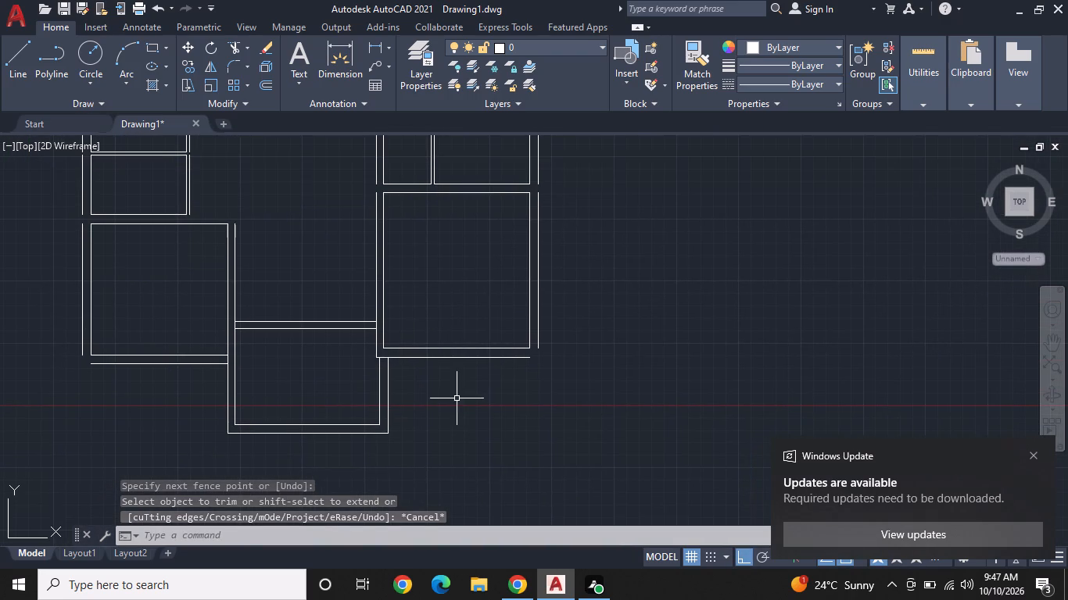
pyautogui.click(230, 62)
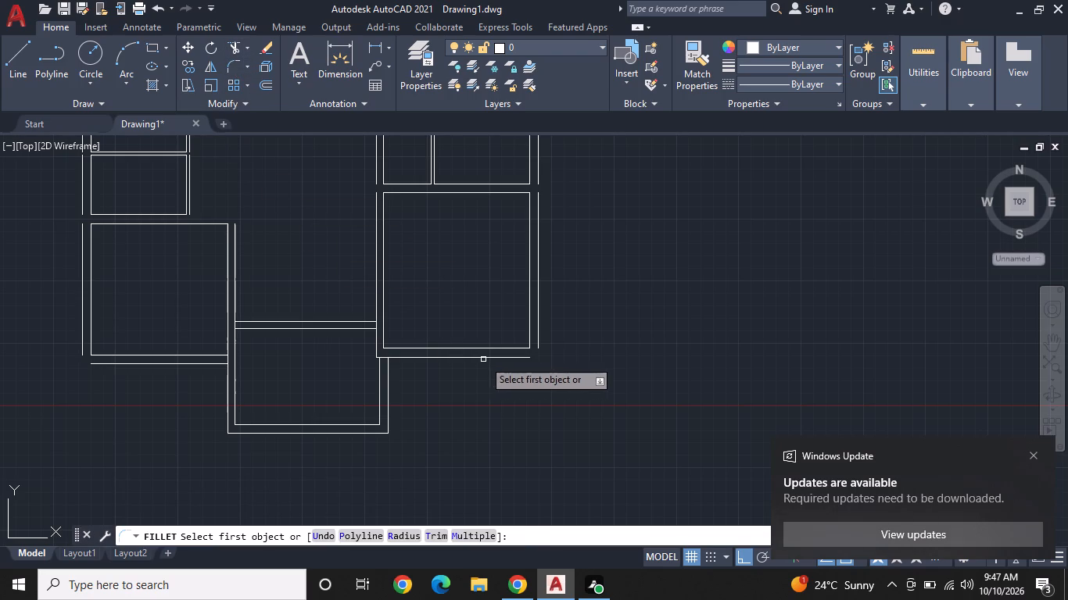
pyautogui.click(483, 359)
pyautogui.moveTo(549, 337); pyautogui.dragTo(536, 400, button='middle')
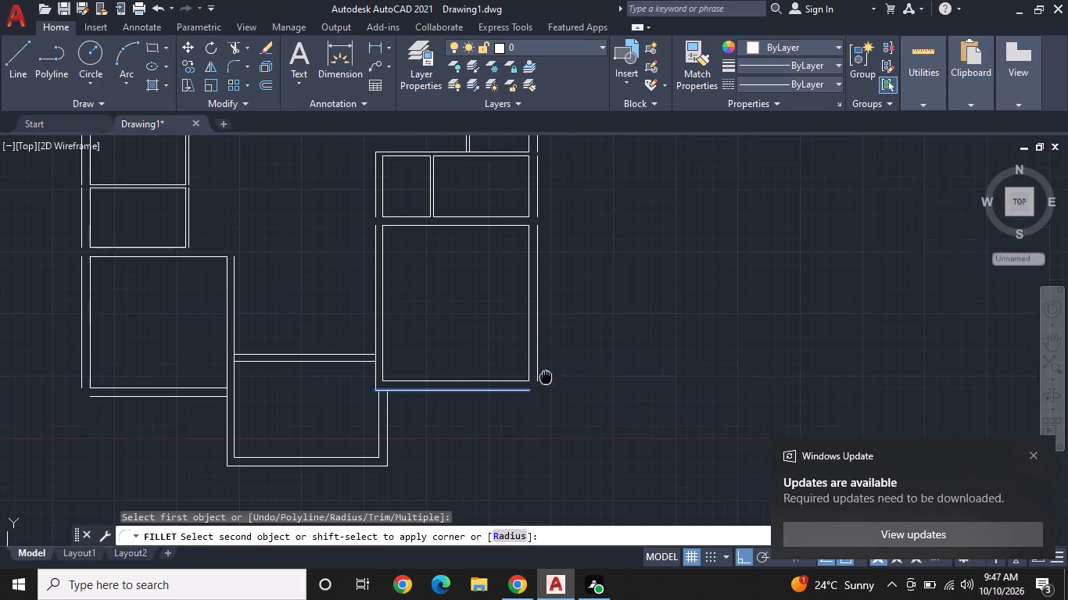
pyautogui.moveTo(536, 400); pyautogui.dragTo(504, 453, button='middle')
pyautogui.scroll(-1, 518, 351)
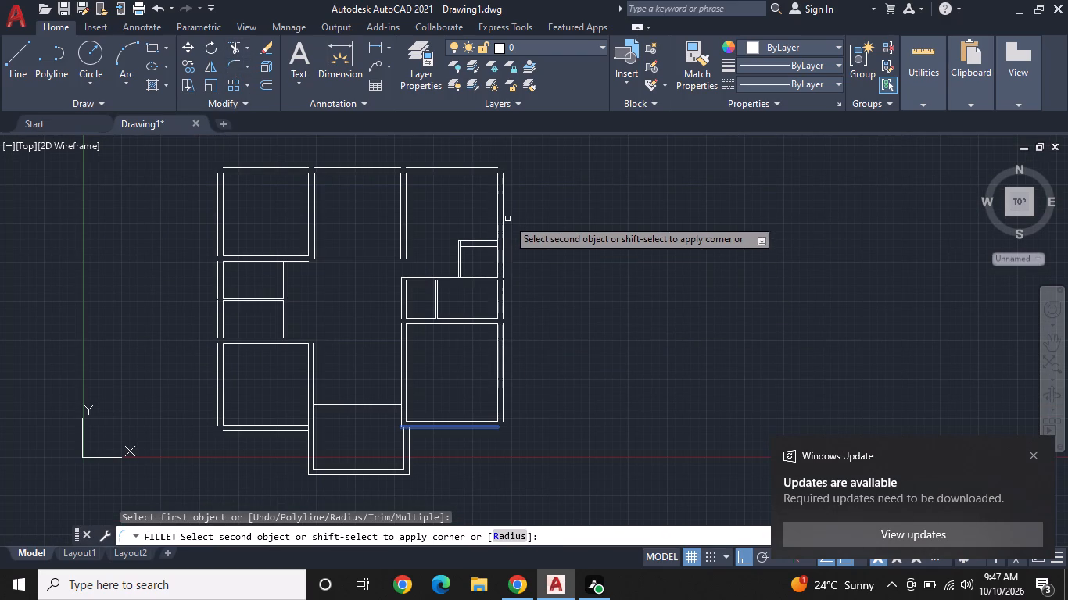
pyautogui.click(504, 203)
pyautogui.moveTo(537, 270); pyautogui.dragTo(545, 395, button='middle')
pyautogui.press('space')
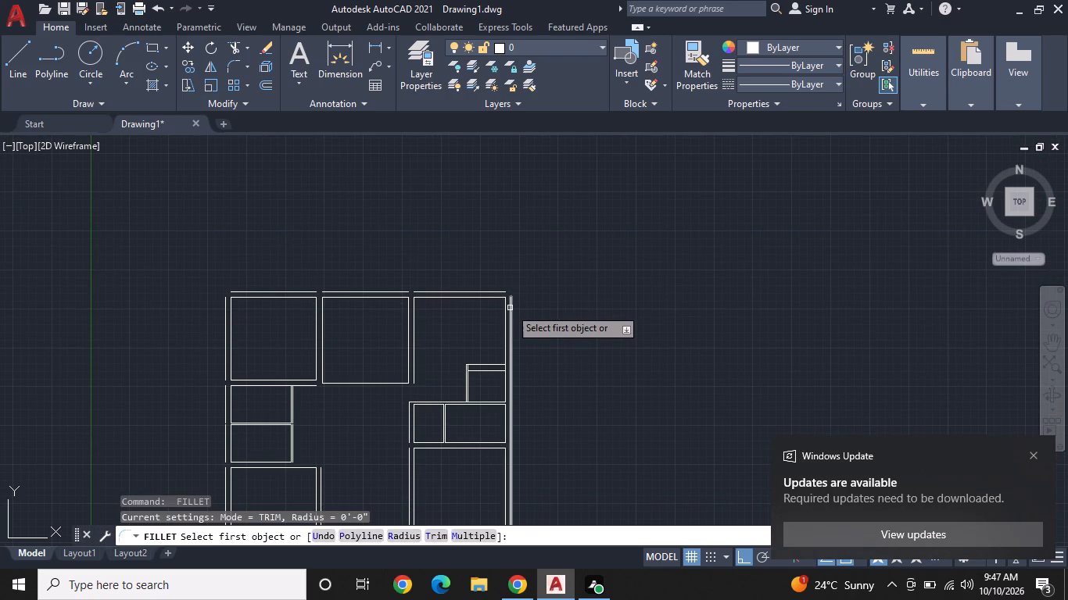
pyautogui.click(510, 308)
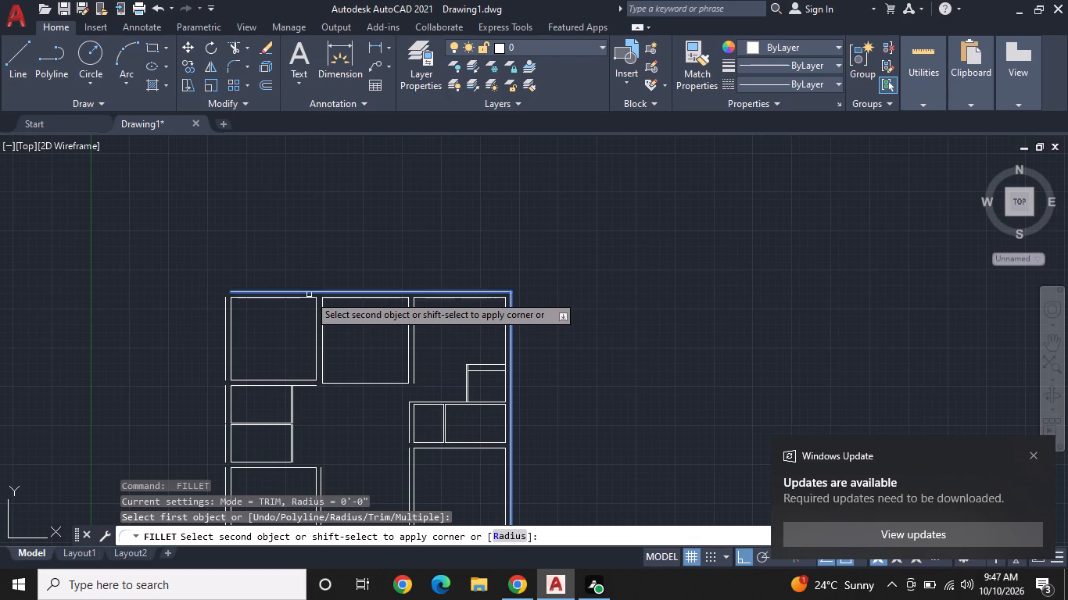
pyautogui.click(310, 292)
# Fillet the plan's outer left wall line with the outer top wall line and with the lower-left room's outer bottom line.
pyautogui.press('space')
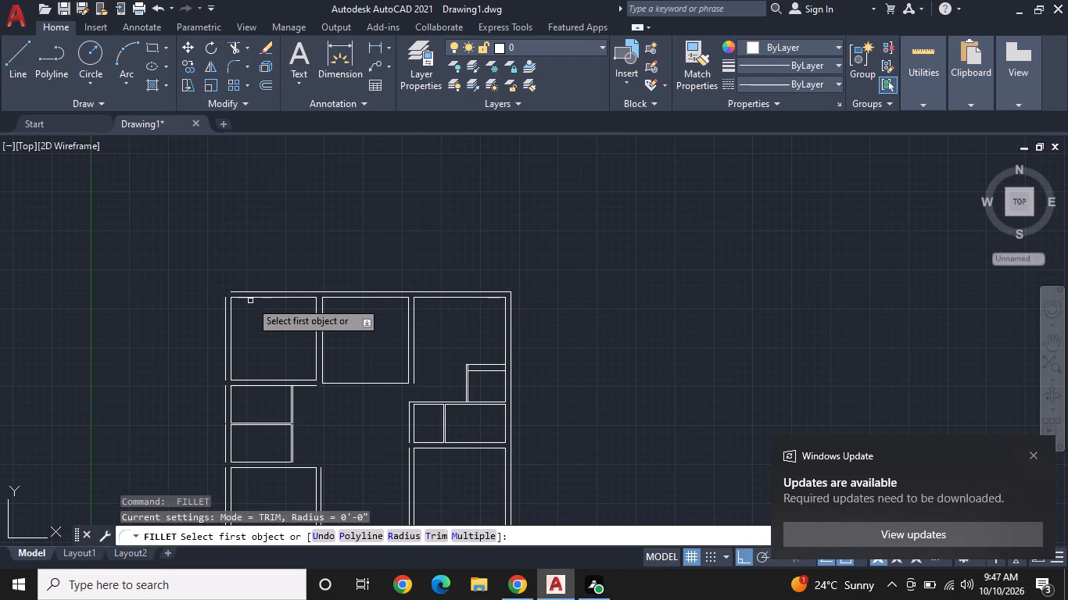
pyautogui.click(244, 291)
pyautogui.moveTo(239, 328); pyautogui.dragTo(357, 244, button='middle')
pyautogui.middleClick(379, 218)
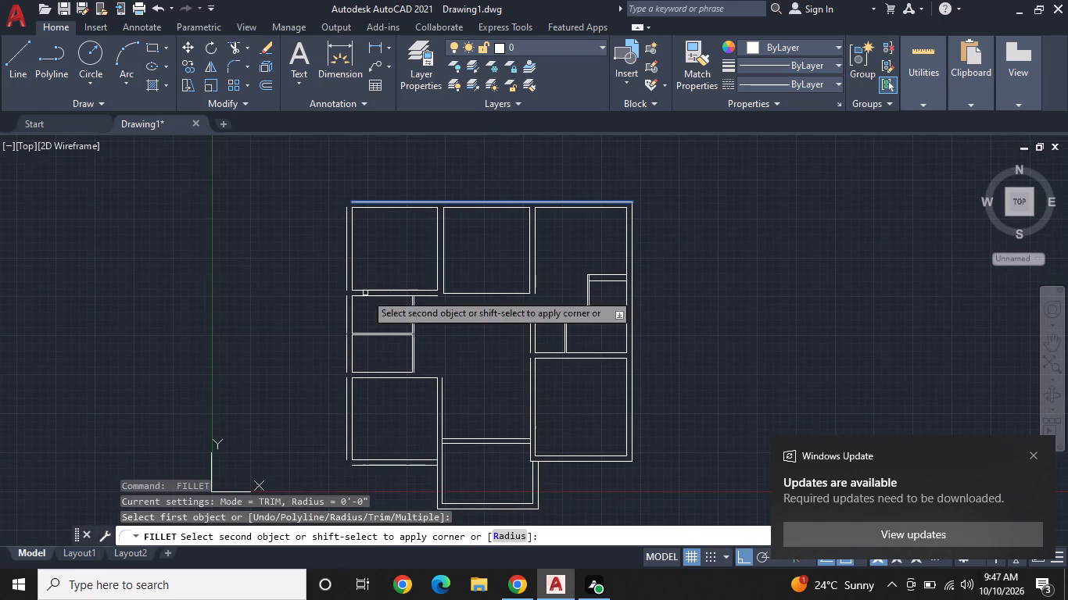
pyautogui.click(348, 414)
pyautogui.moveTo(354, 399); pyautogui.dragTo(282, 259, button='middle')
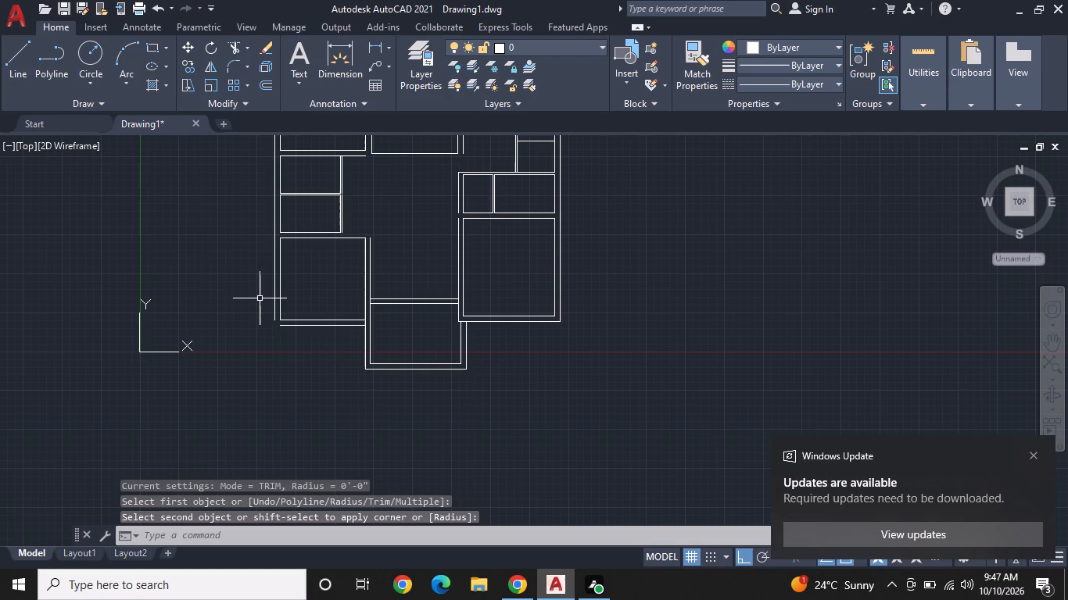
pyautogui.press('space')
pyautogui.click(274, 304)
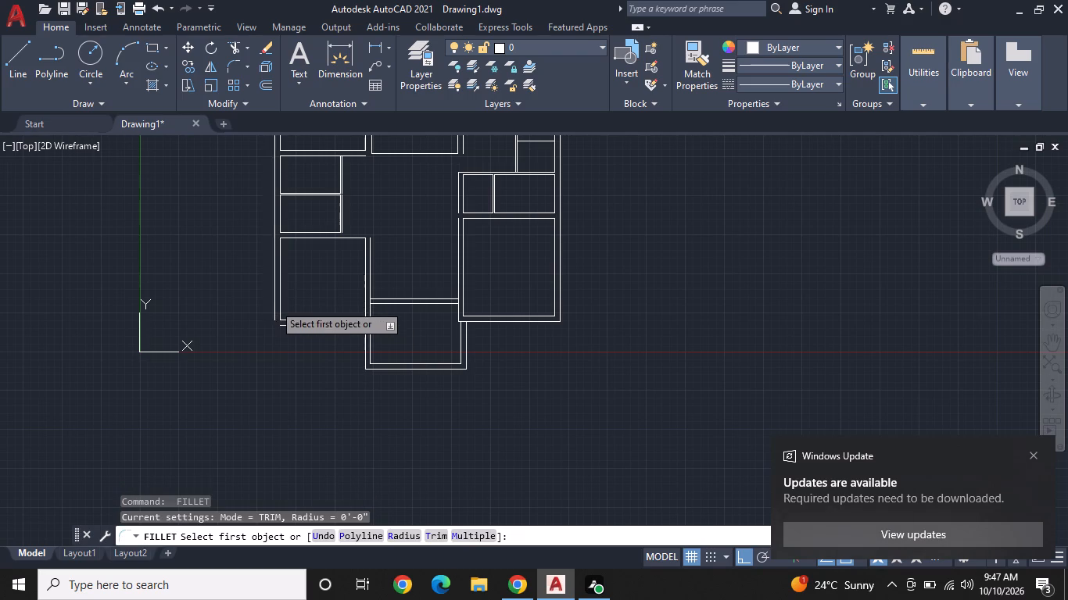
pyautogui.click(290, 328)
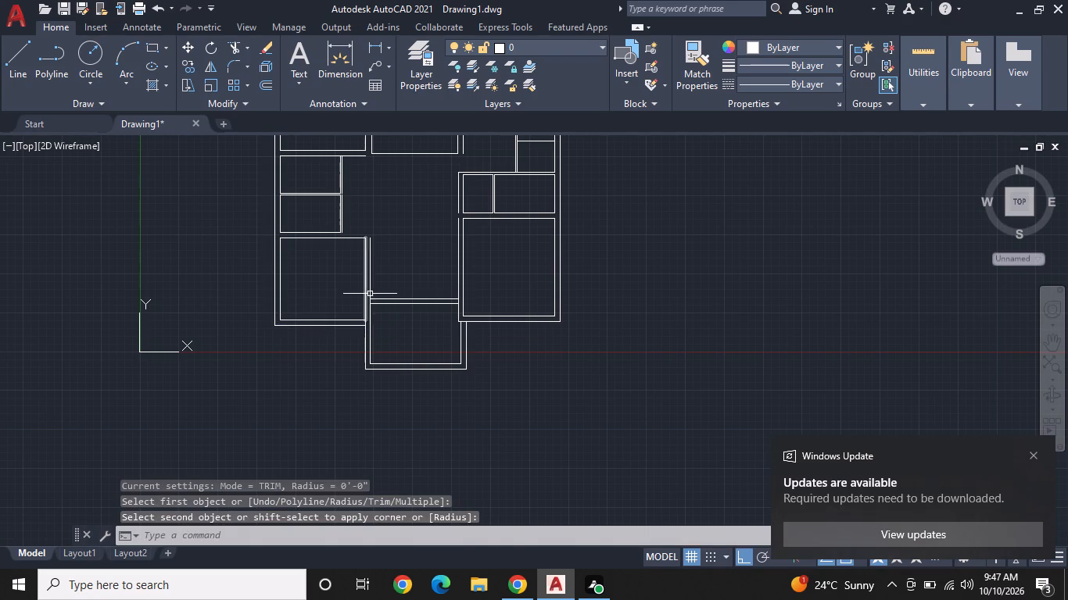
# Offset the lower-left room's top wall line 9" upward.
pyautogui.moveTo(414, 263); pyautogui.dragTo(432, 256, button='middle')
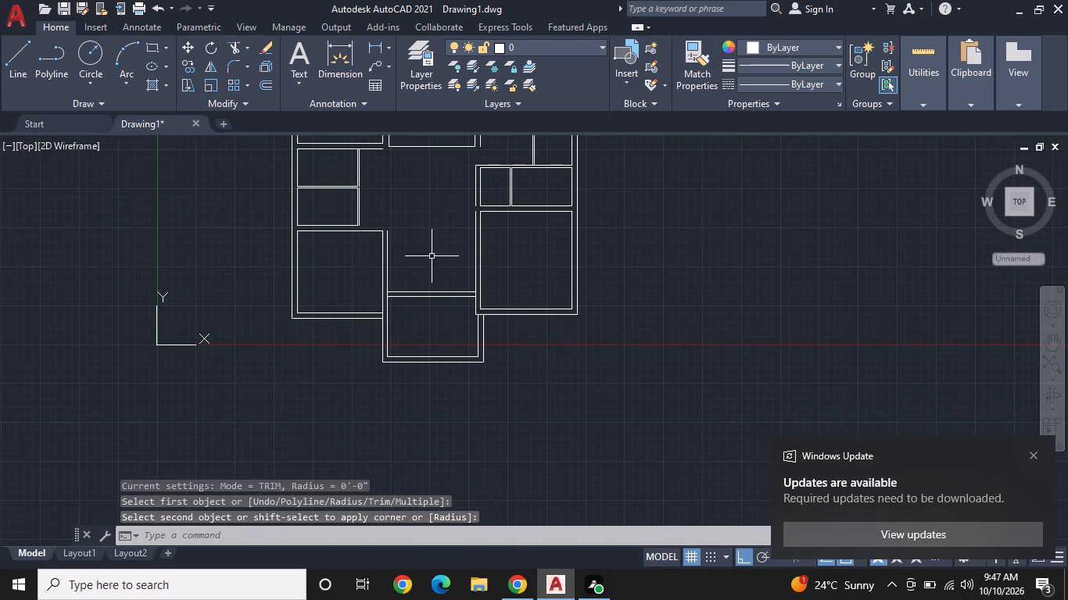
pyautogui.scroll(1, 409, 338)
pyautogui.scroll(1, 392, 241)
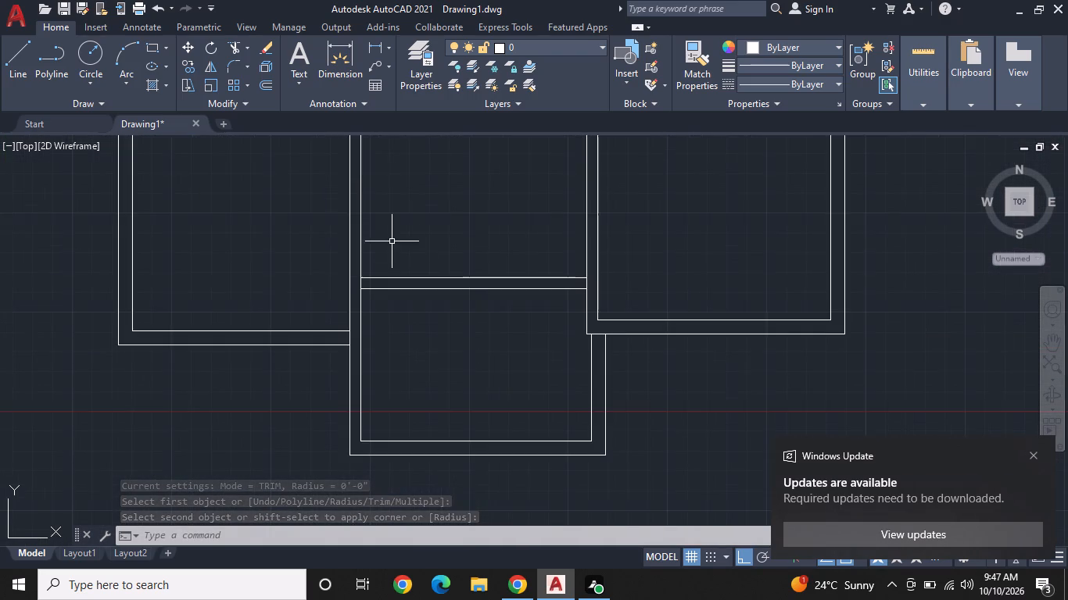
pyautogui.moveTo(410, 284); pyautogui.dragTo(422, 426, button='middle')
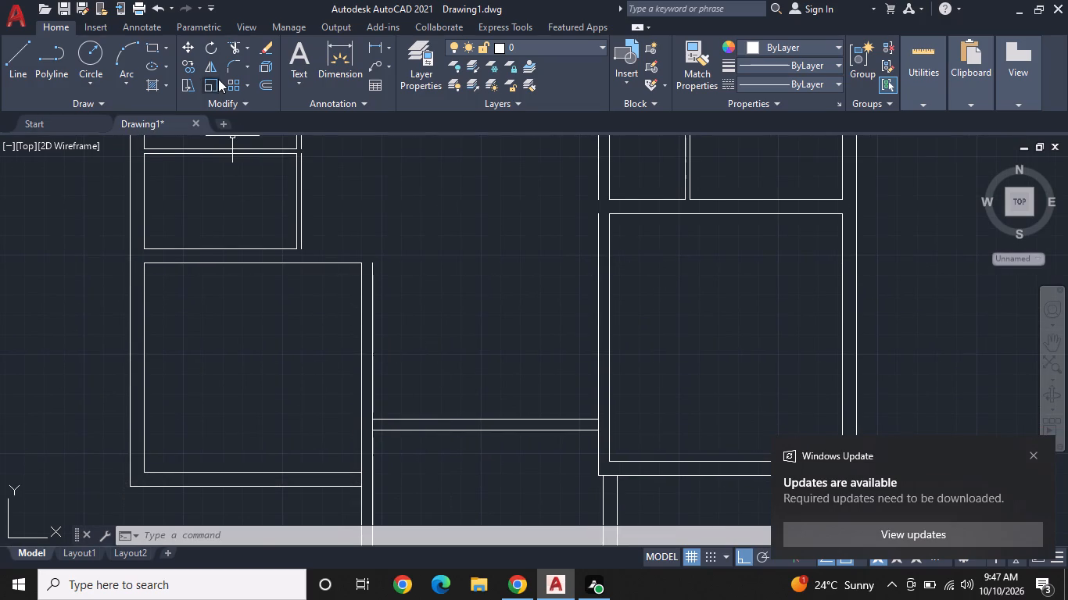
pyautogui.click(267, 84)
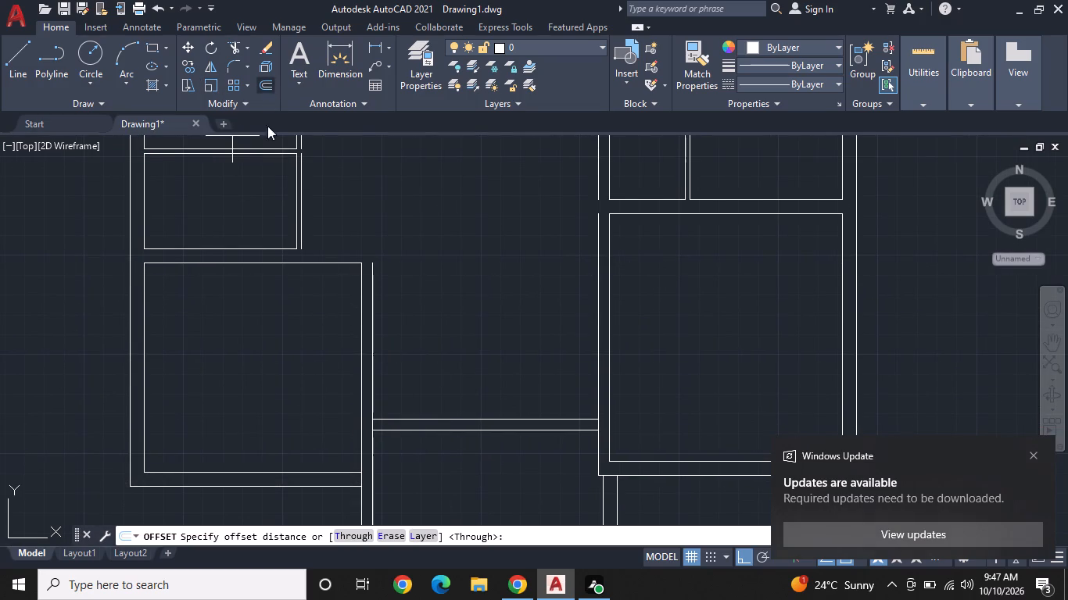
pyautogui.press('9')
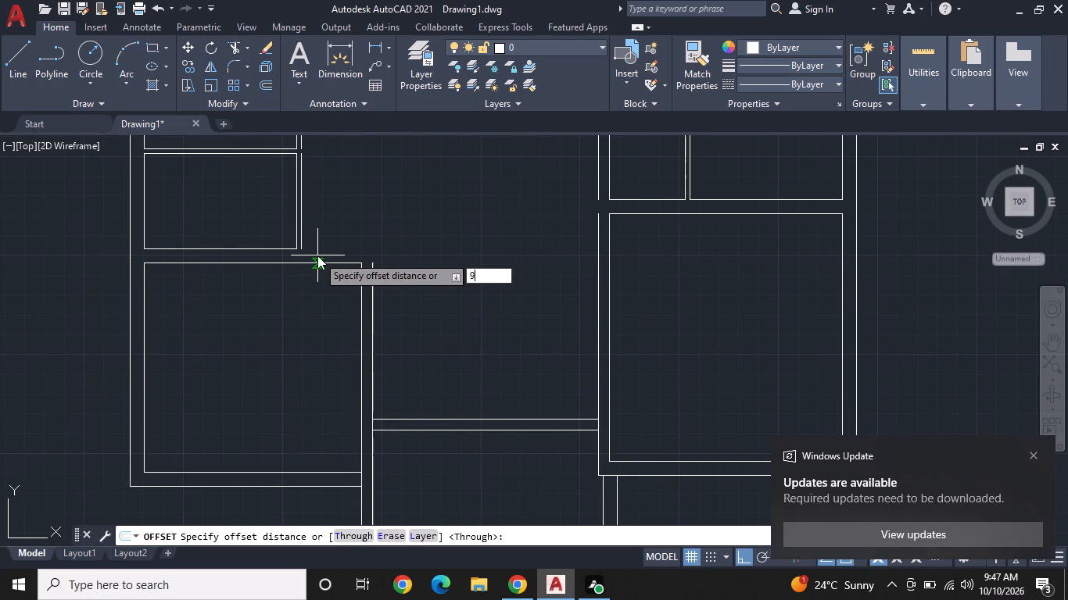
pyautogui.hotkey('shift', '"')
pyautogui.press('Return')
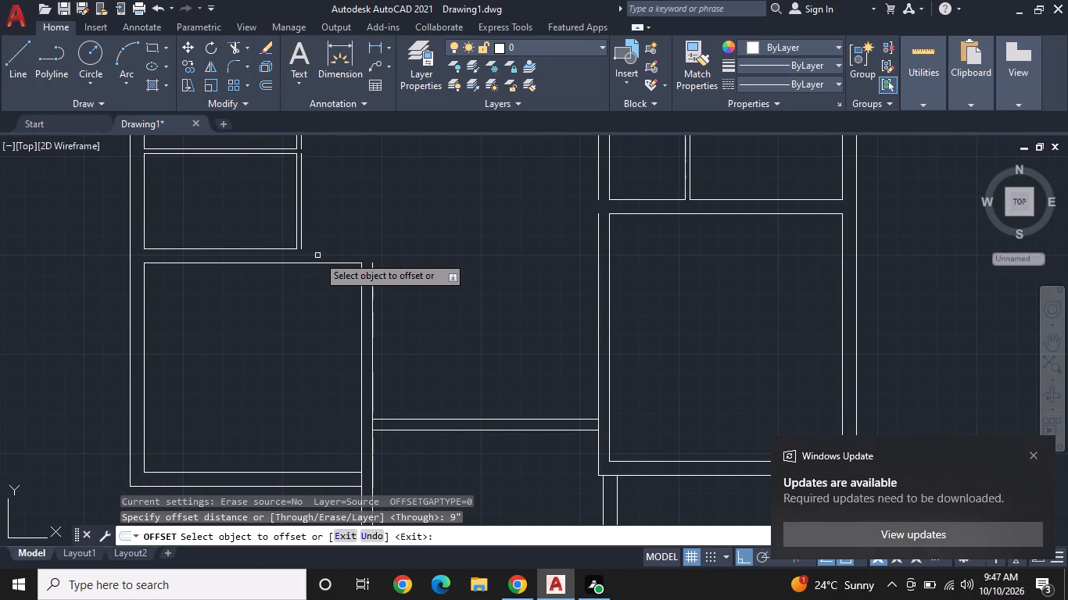
pyautogui.click(321, 262)
pyautogui.click(329, 217)
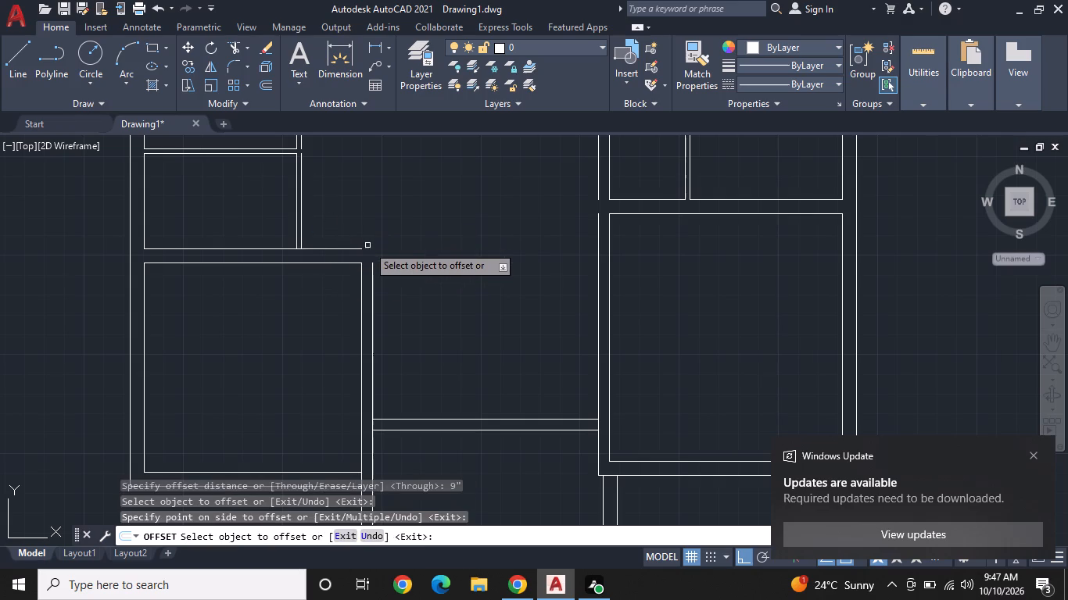
pyautogui.press('Escape')
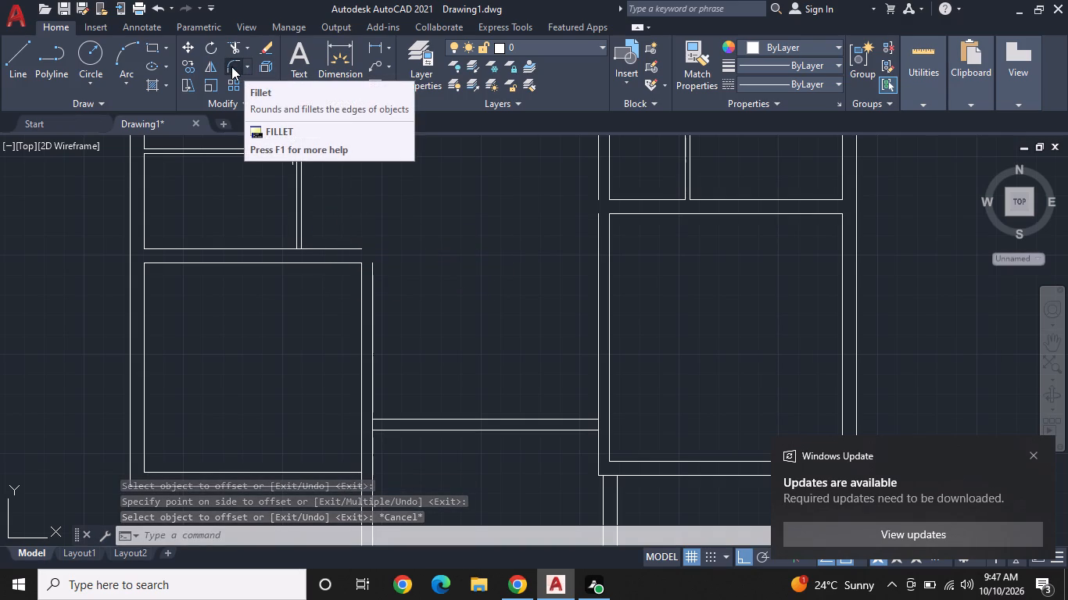
# Fillet the new line above the lower-left room with that room's outer right wall line.
pyautogui.click(231, 62)
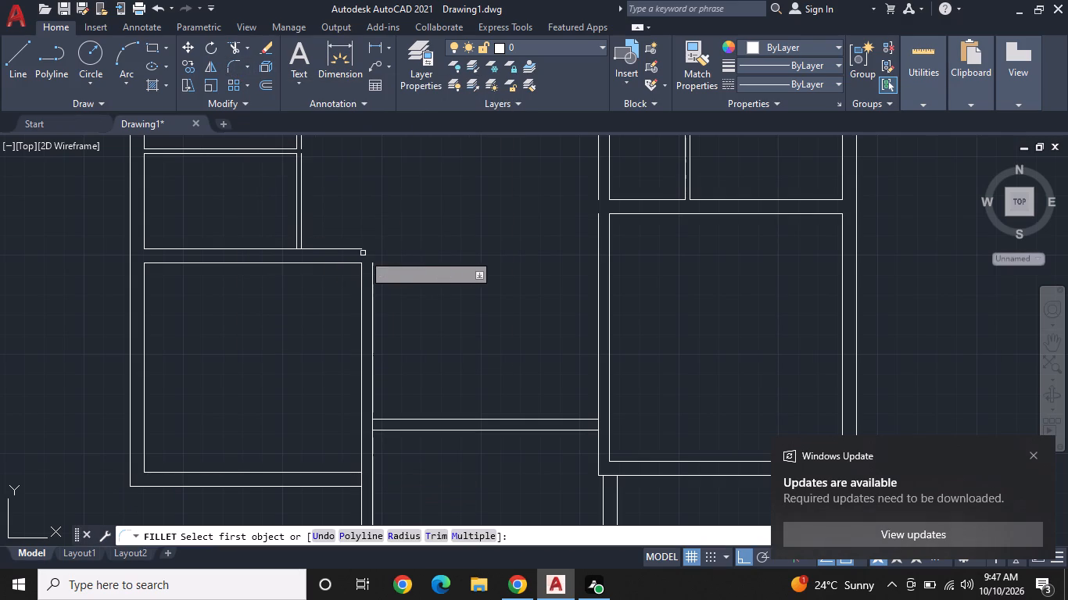
pyautogui.click(362, 247)
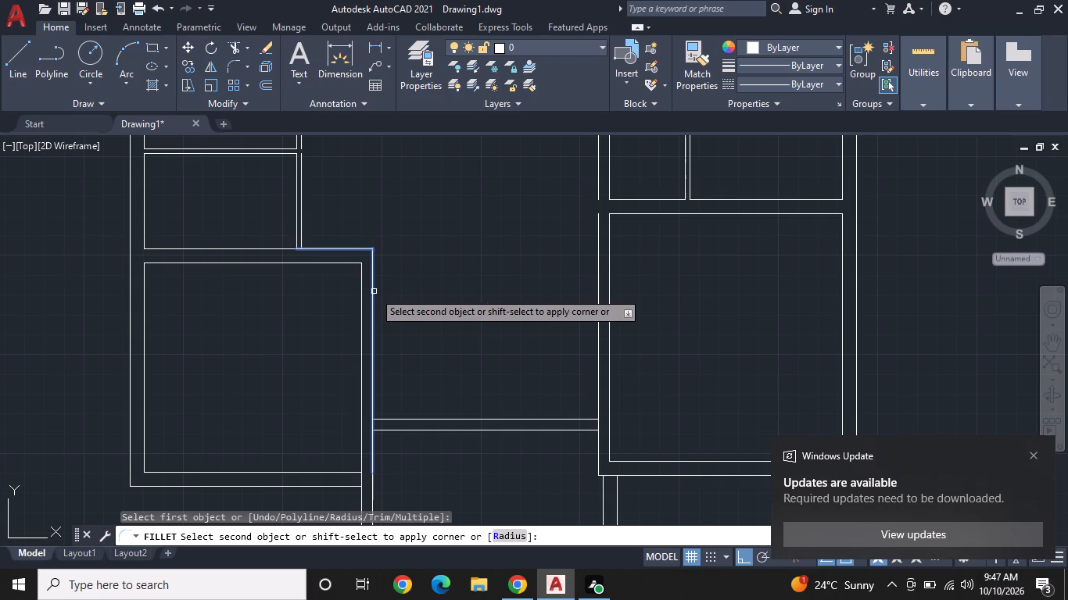
pyautogui.click(372, 291)
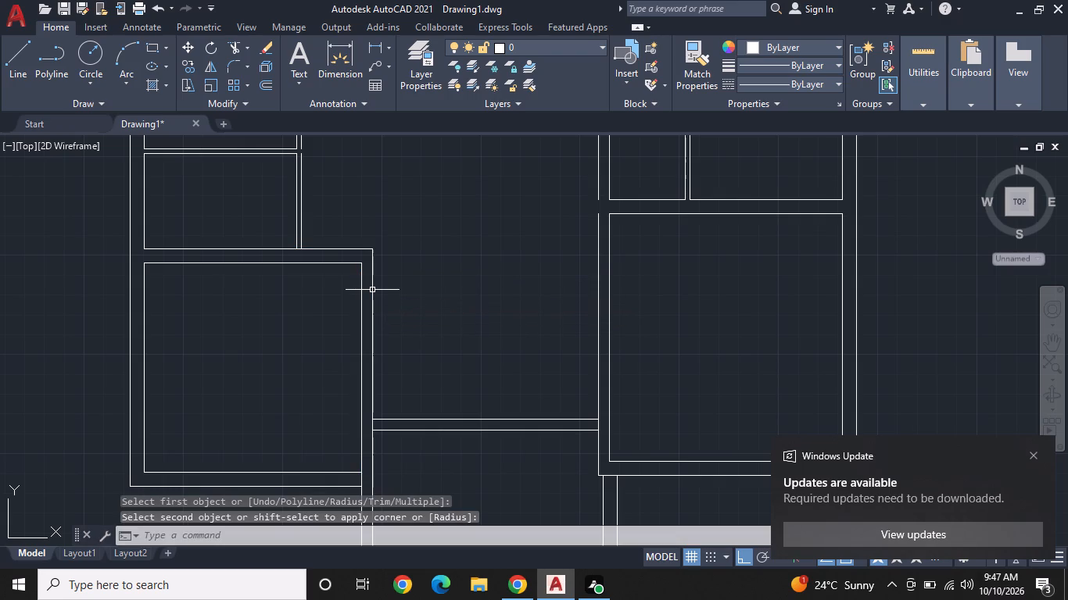
pyautogui.press('Escape')
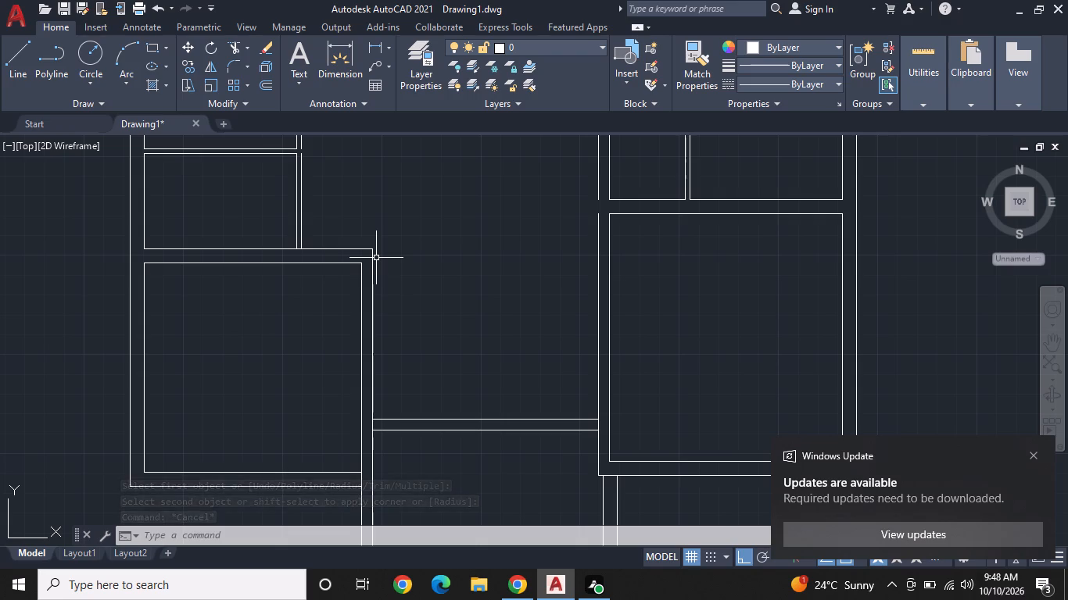
# Trim the wall-end segments where the lower-left room's bottom wall and the bottom-centre room's top wall meet their shared vertical wall.
pyautogui.moveTo(376, 258); pyautogui.dragTo(482, 236, button='middle')
pyautogui.middleClick(487, 234)
pyautogui.middleClick(493, 231)
pyautogui.scroll(-1, 477, 239)
pyautogui.moveTo(453, 307); pyautogui.dragTo(442, 262, button='middle')
pyautogui.write('TR')
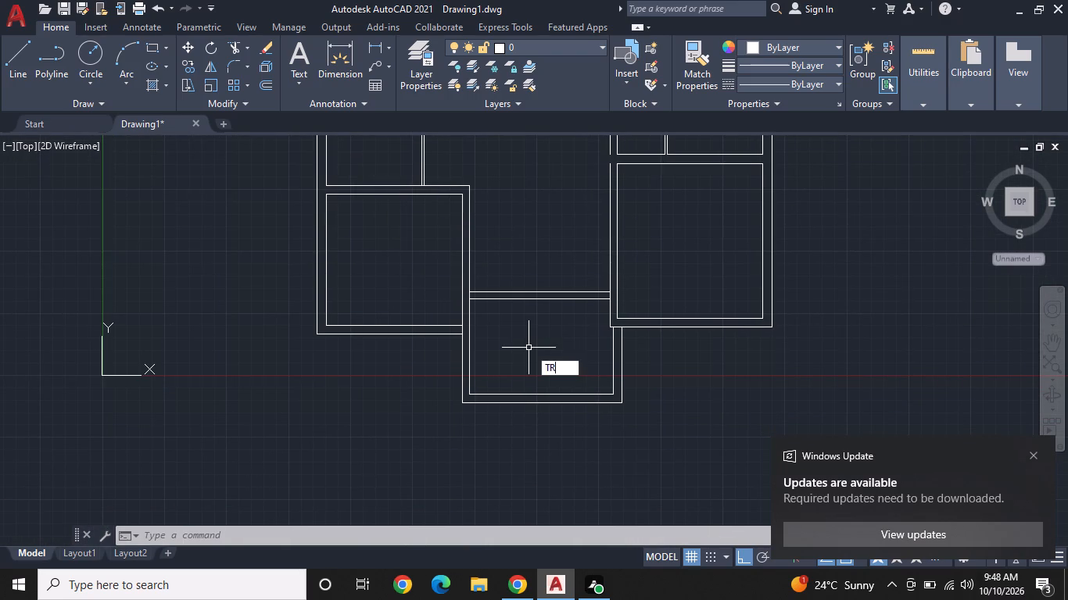
pyautogui.press('space')
pyautogui.scroll(1, 454, 332)
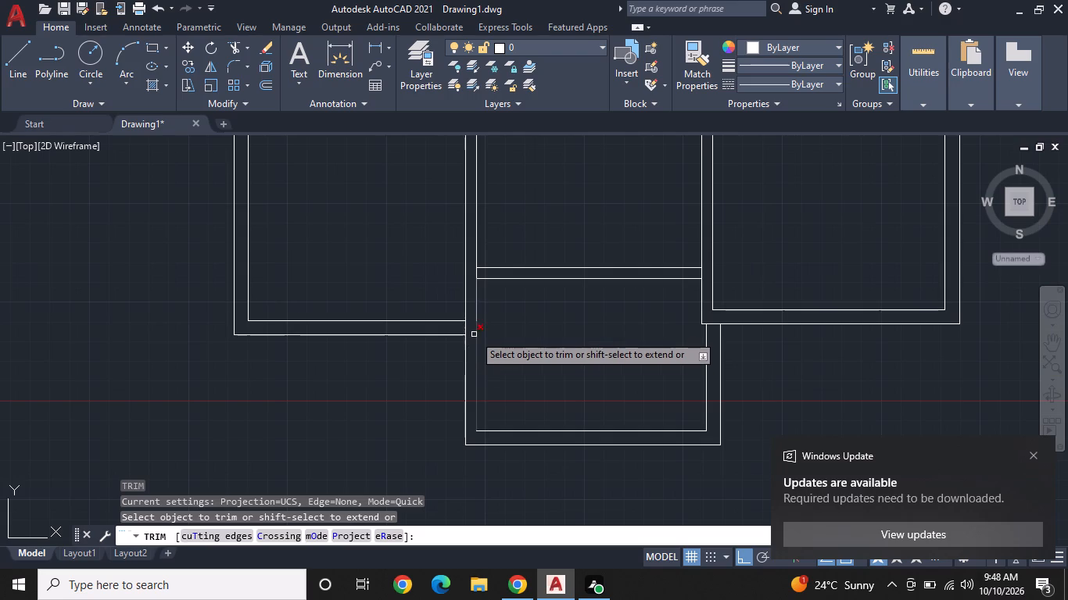
pyautogui.scroll(1, 474, 334)
pyautogui.click(457, 324)
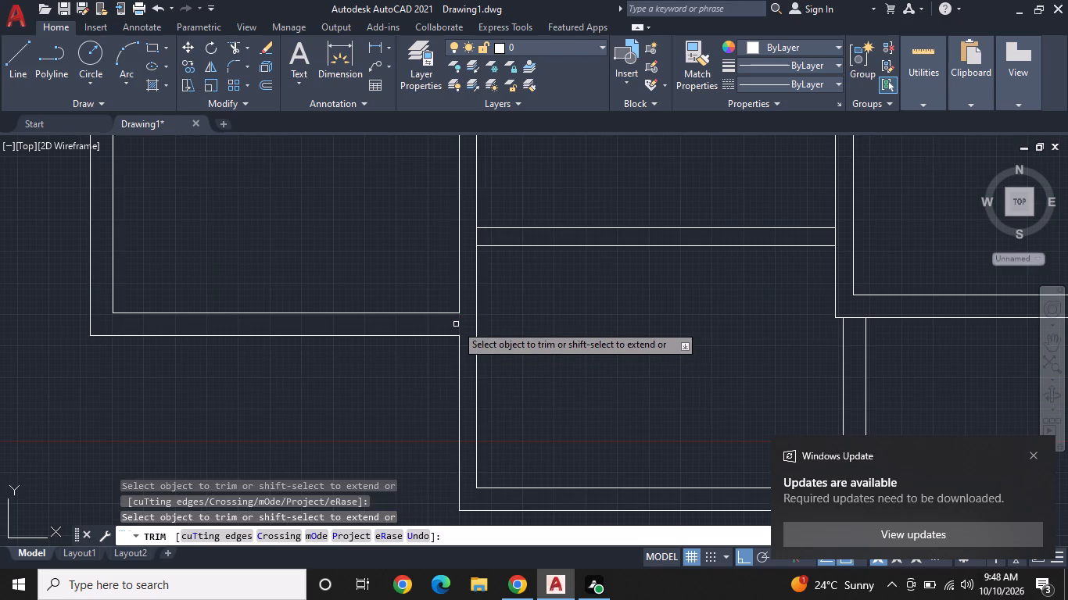
pyautogui.click(475, 236)
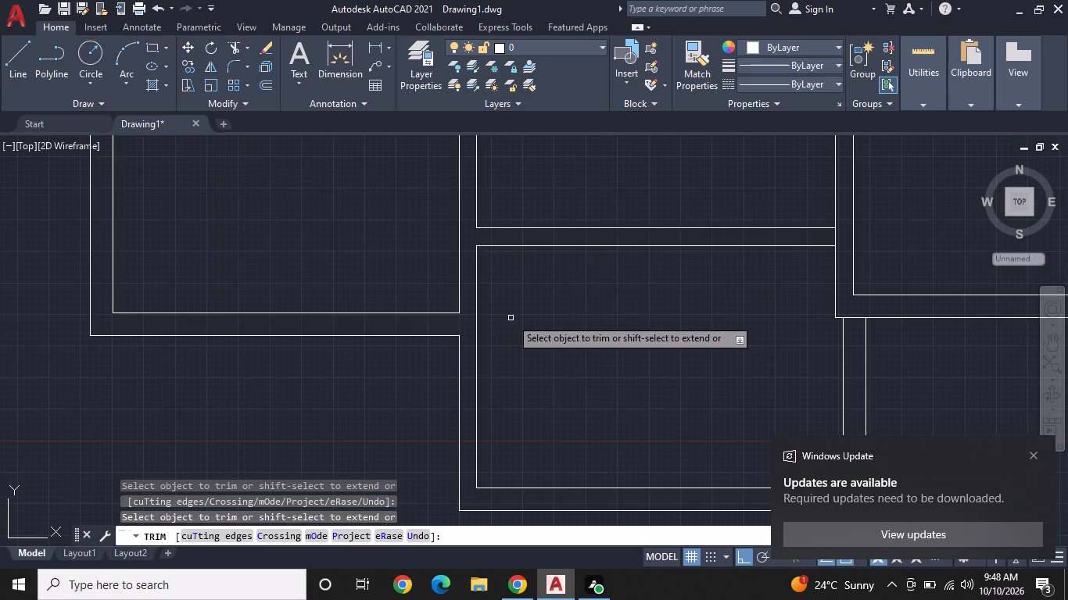
# Trim the segments closing the bottom-centre room's top wall at its right end and its right wall under the right-hand room.
pyautogui.scroll(-1, 521, 323)
pyautogui.moveTo(530, 330); pyautogui.dragTo(213, 330, button='middle')
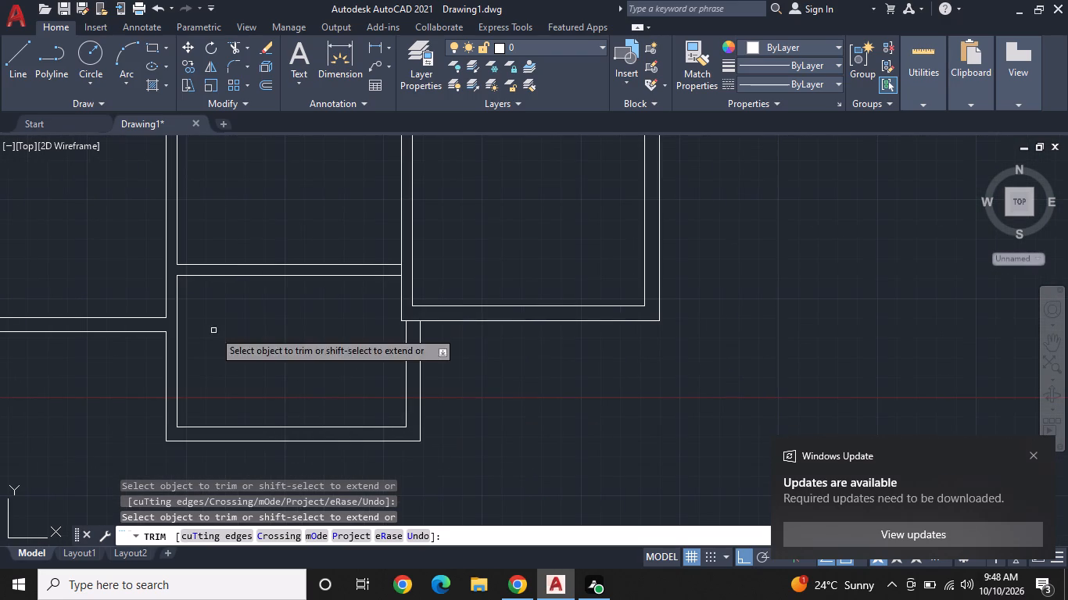
pyautogui.scroll(1, 403, 290)
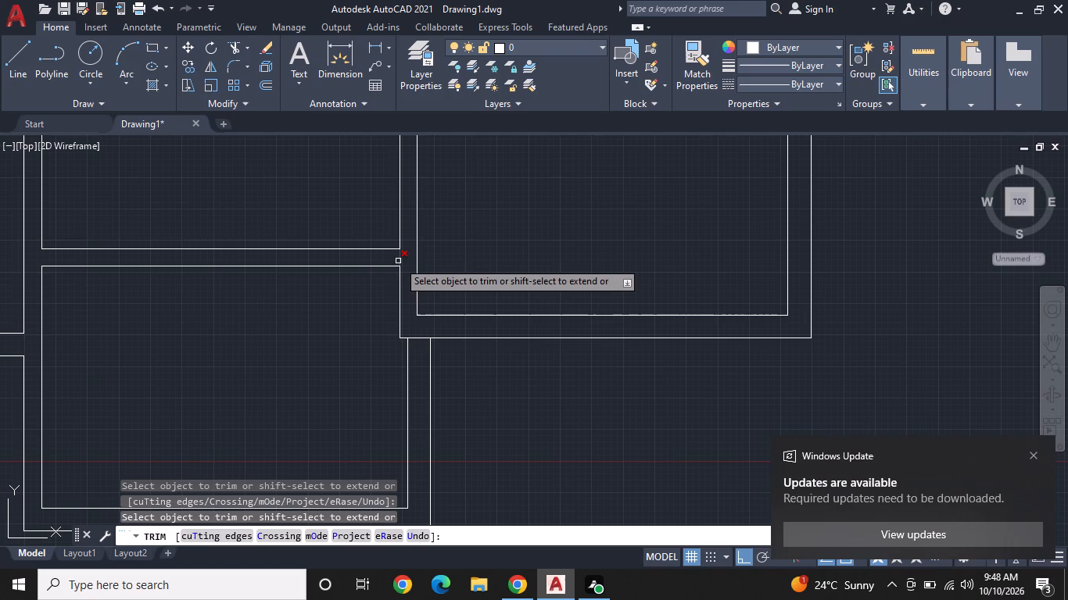
pyautogui.click(398, 256)
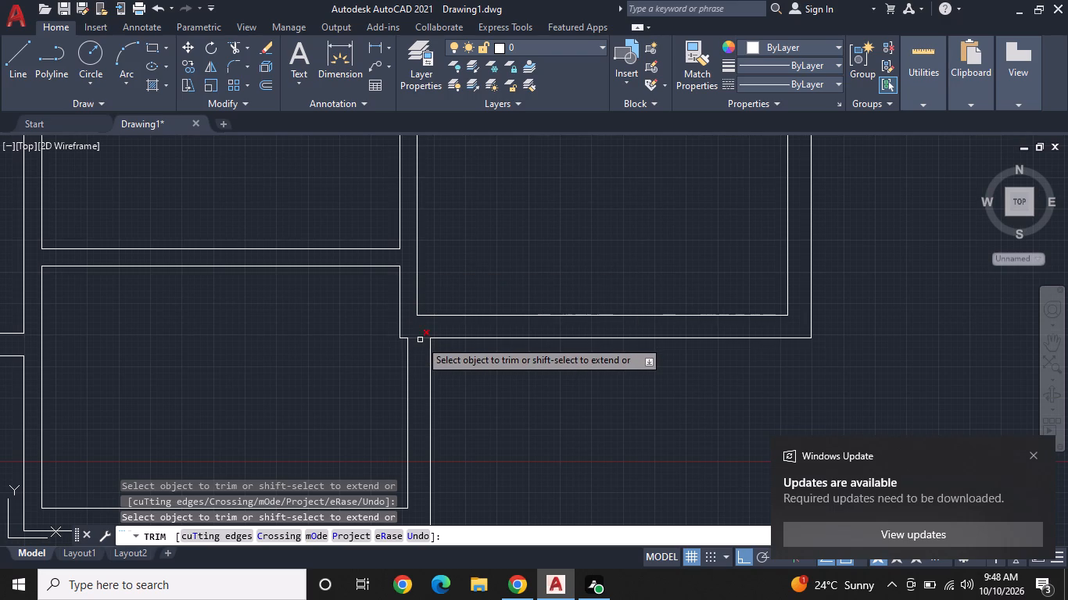
pyautogui.click(420, 340)
pyautogui.scroll(-3, 420, 340)
pyautogui.moveTo(388, 346); pyautogui.dragTo(401, 355, button='middle')
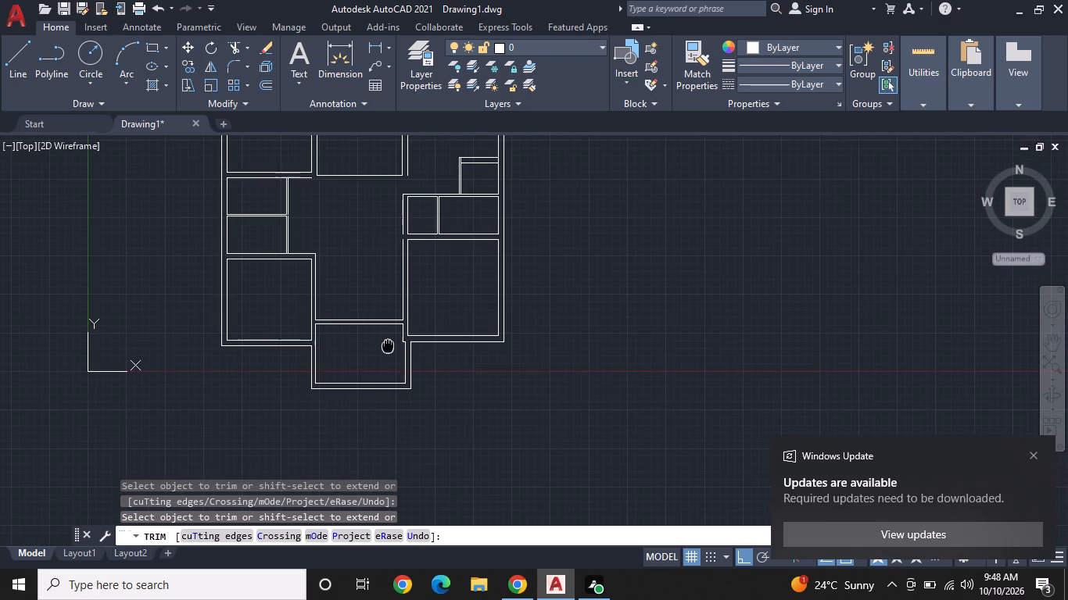
pyautogui.moveTo(401, 355); pyautogui.dragTo(561, 399, button='middle')
pyautogui.press('Escape')
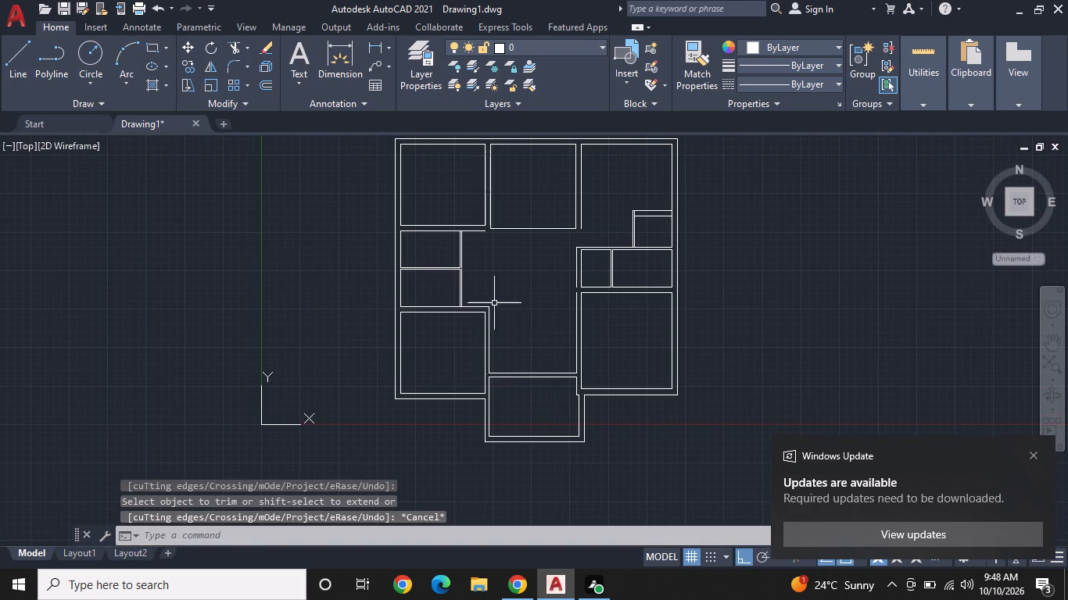
# Extend the top-left room's inner right wall line down to the lower line of its bottom wall.
pyautogui.scroll(2, 480, 270)
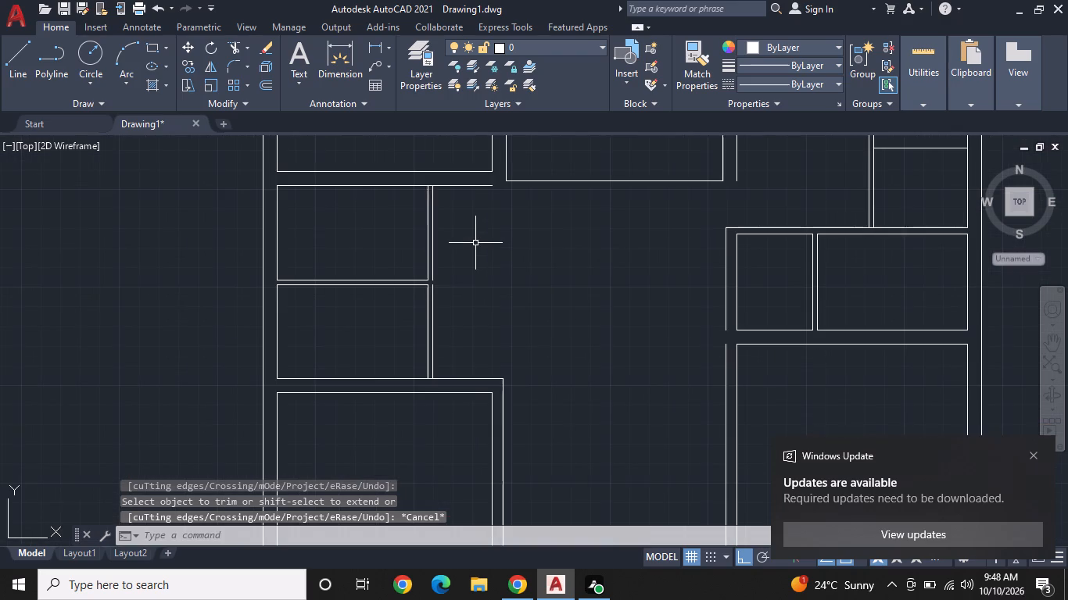
pyautogui.moveTo(477, 247); pyautogui.dragTo(506, 391, button='middle')
pyautogui.scroll(2, 506, 391)
pyautogui.moveTo(525, 315); pyautogui.dragTo(528, 338, button='middle')
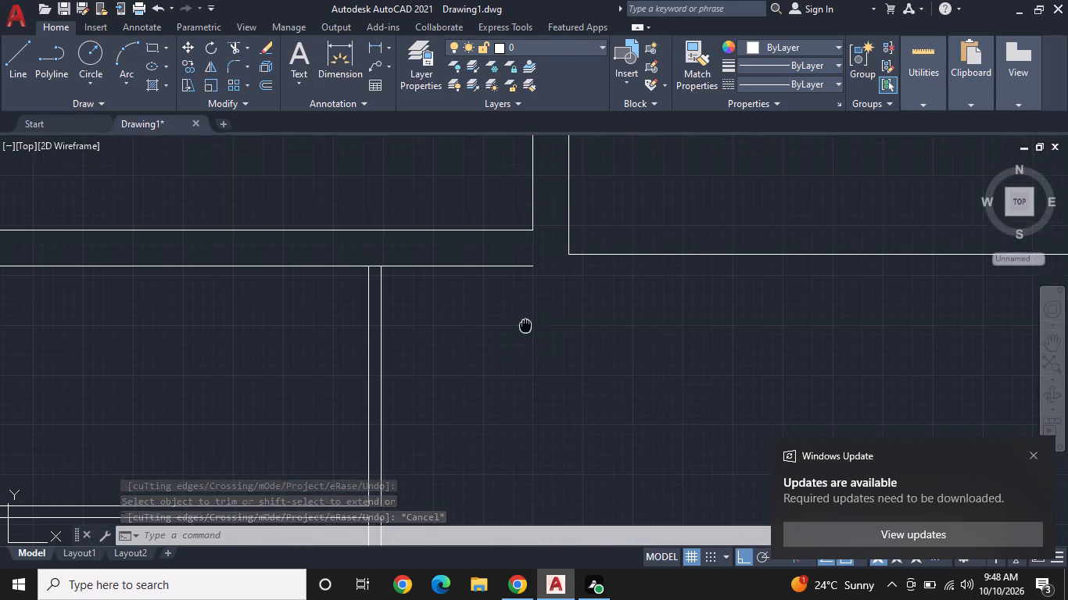
pyautogui.moveTo(528, 338); pyautogui.dragTo(530, 404, button='middle')
pyautogui.scroll(1, 528, 381)
pyautogui.moveTo(527, 327); pyautogui.dragTo(523, 367, button='middle')
pyautogui.middleClick(521, 368)
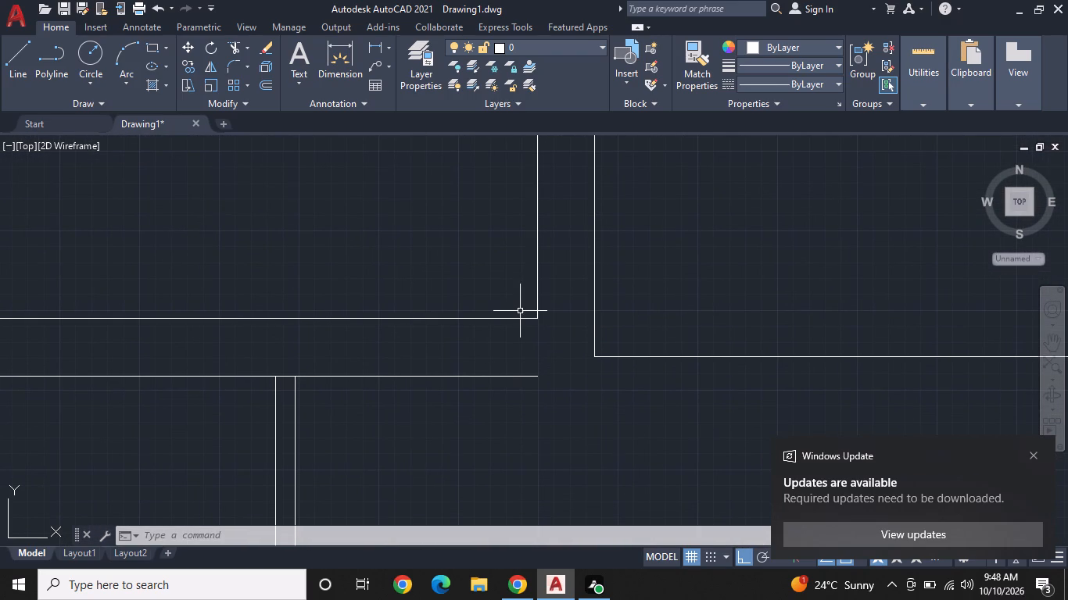
pyautogui.write('EX')
pyautogui.press('space')
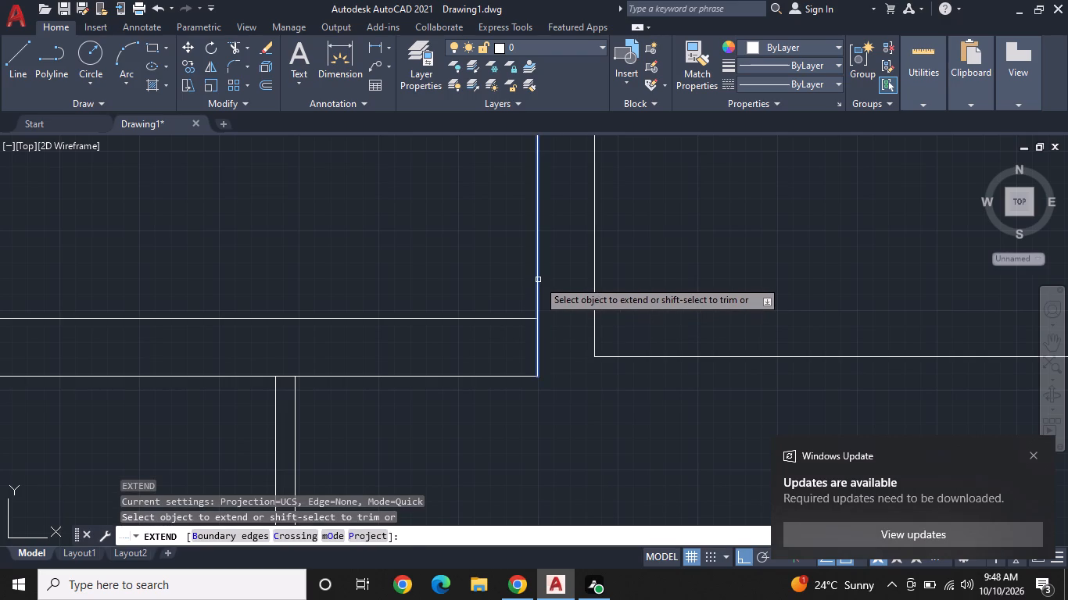
pyautogui.click(538, 280)
pyautogui.press('Escape')
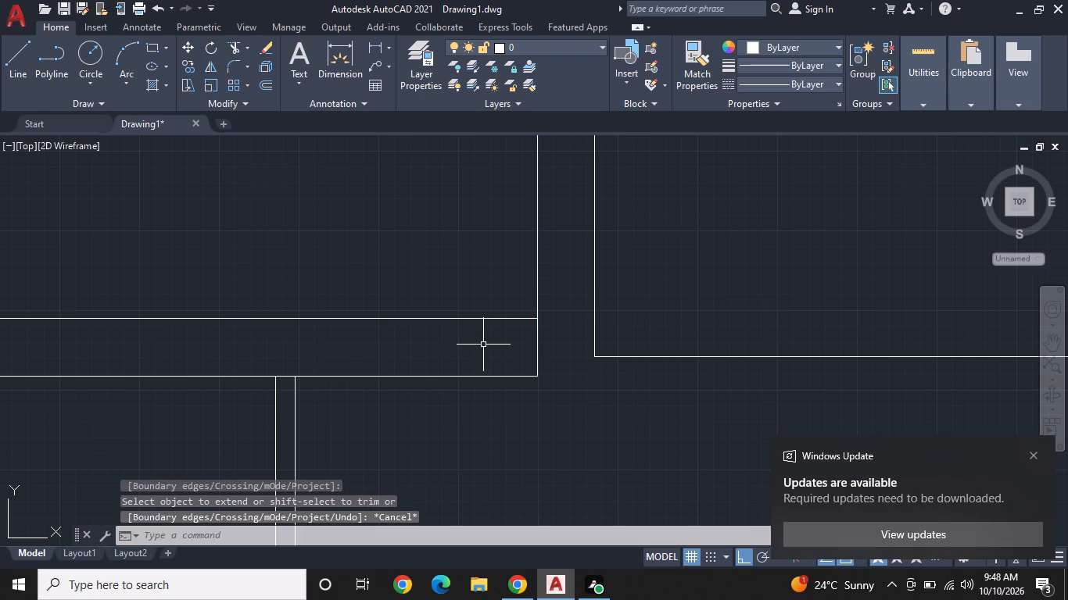
# Draw a vertical line about 3' long upward from the new corner below the top-left room.
pyautogui.click(8, 54)
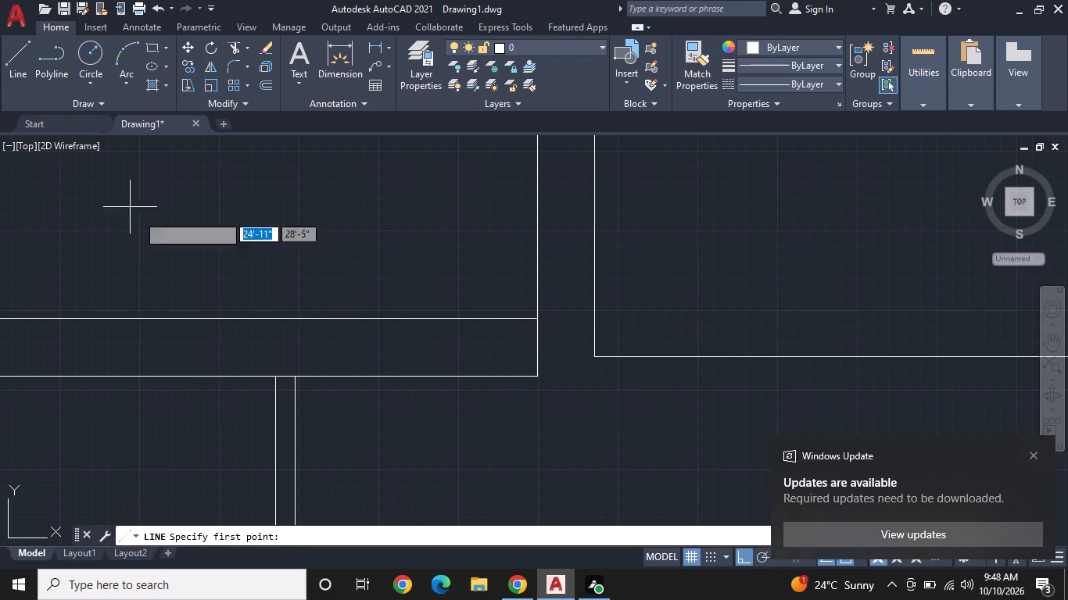
pyautogui.click(533, 377)
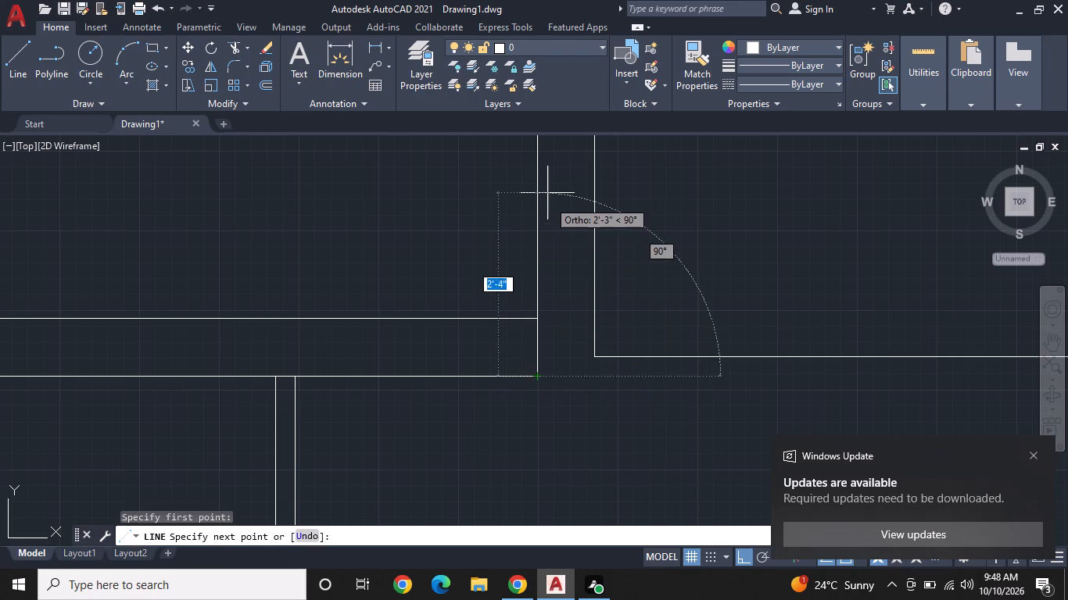
pyautogui.click(541, 146)
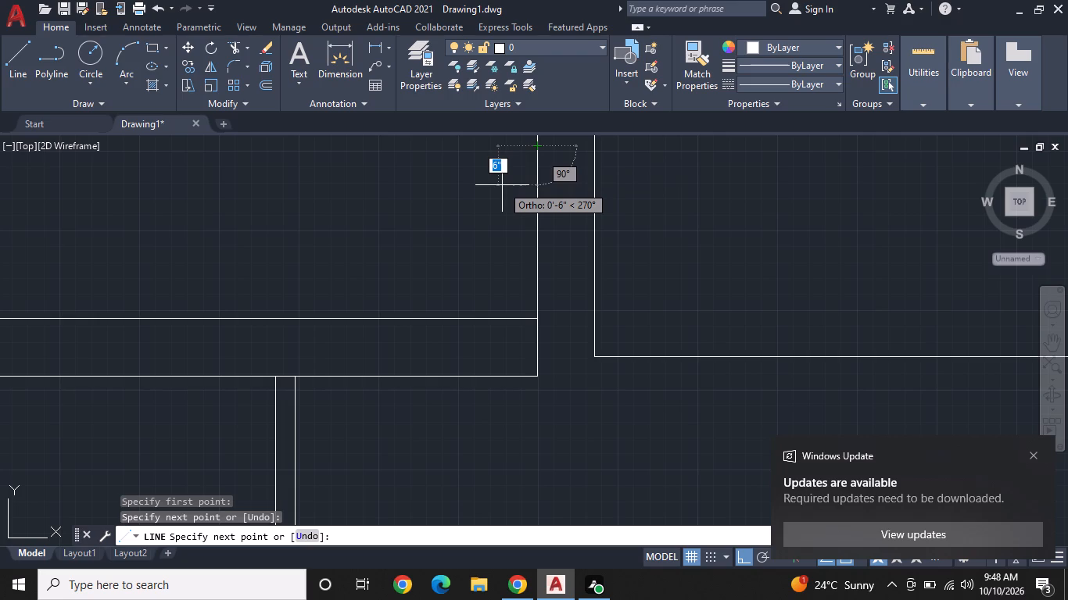
pyautogui.press('space')
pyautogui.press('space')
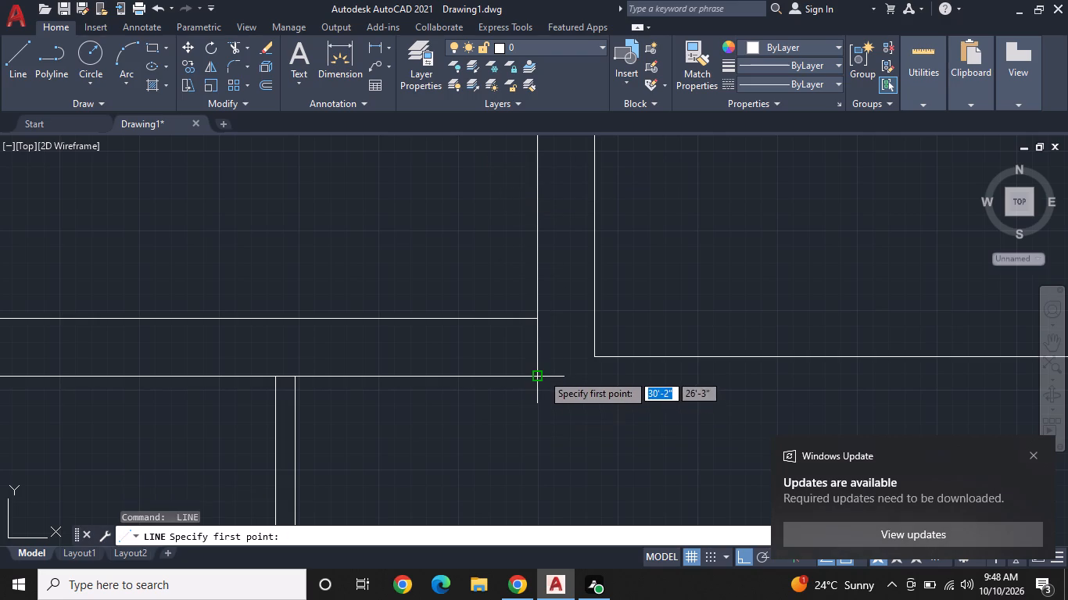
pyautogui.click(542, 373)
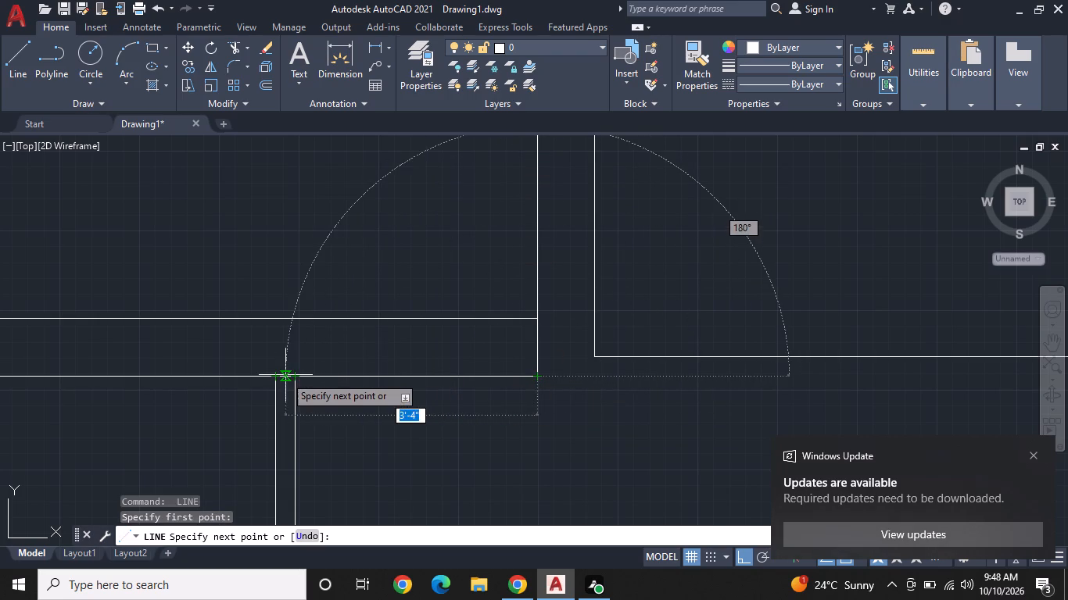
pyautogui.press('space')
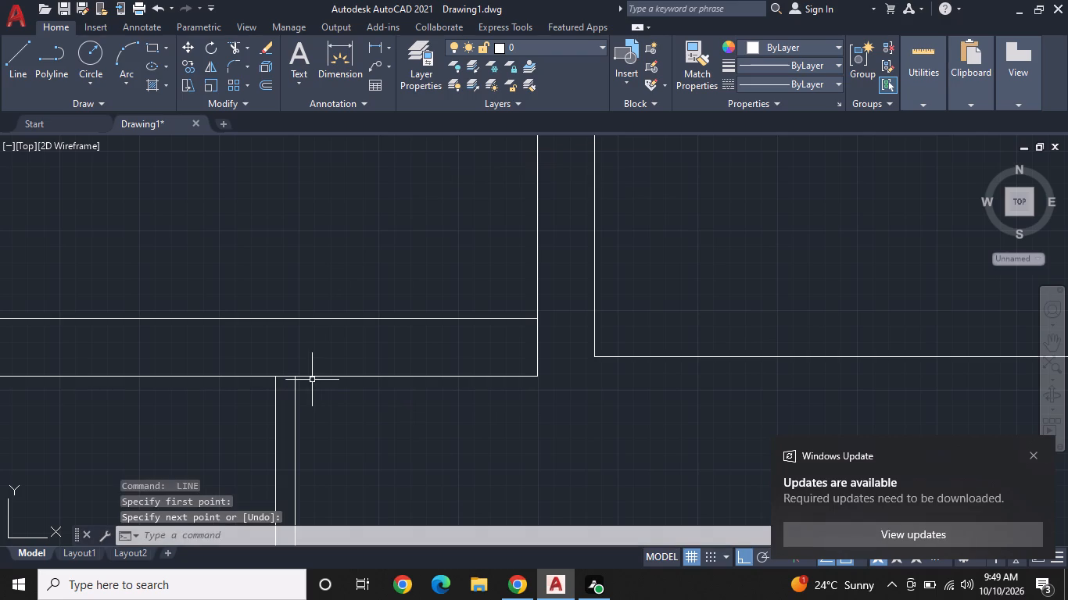
# Draw a 3' horizontal line leftward from the same corner along the top-left room's lower wall line.
pyautogui.press('space')
pyautogui.click(538, 376)
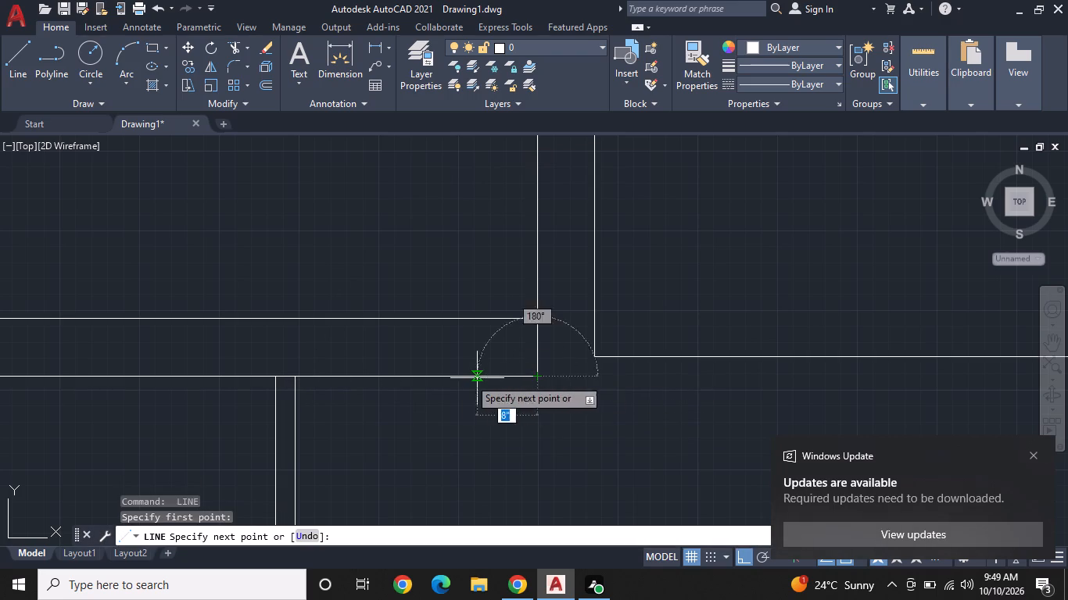
pyautogui.press('3')
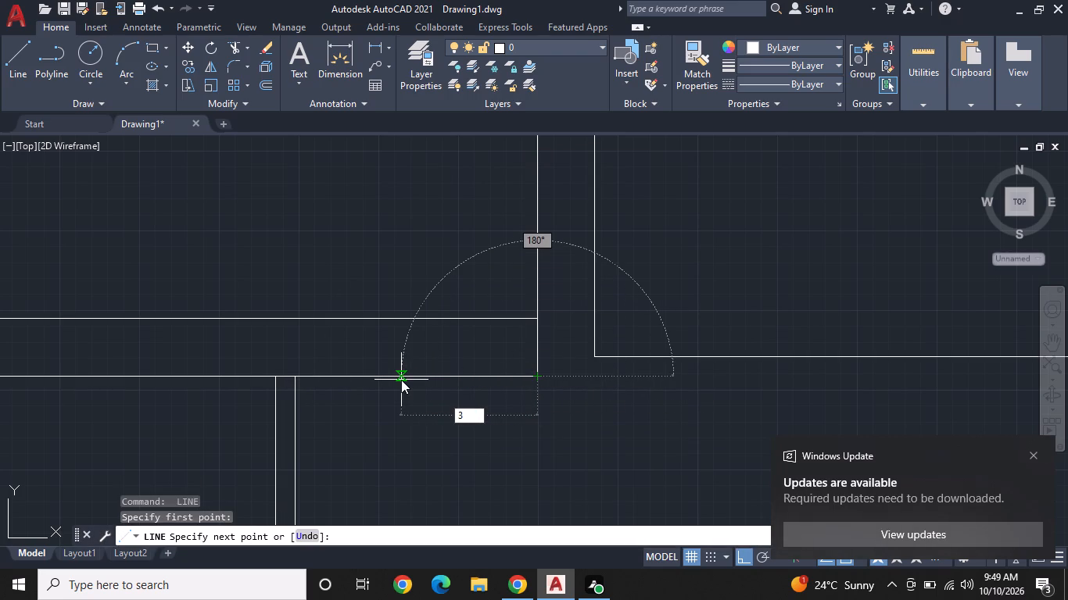
pyautogui.press("'")
pyautogui.press('Return')
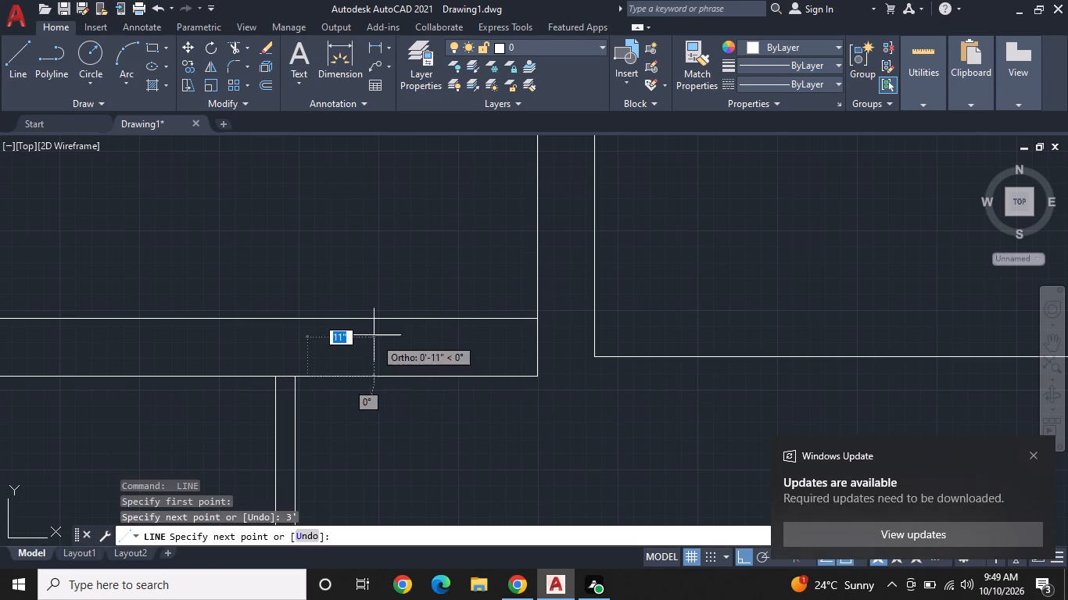
pyautogui.press('space')
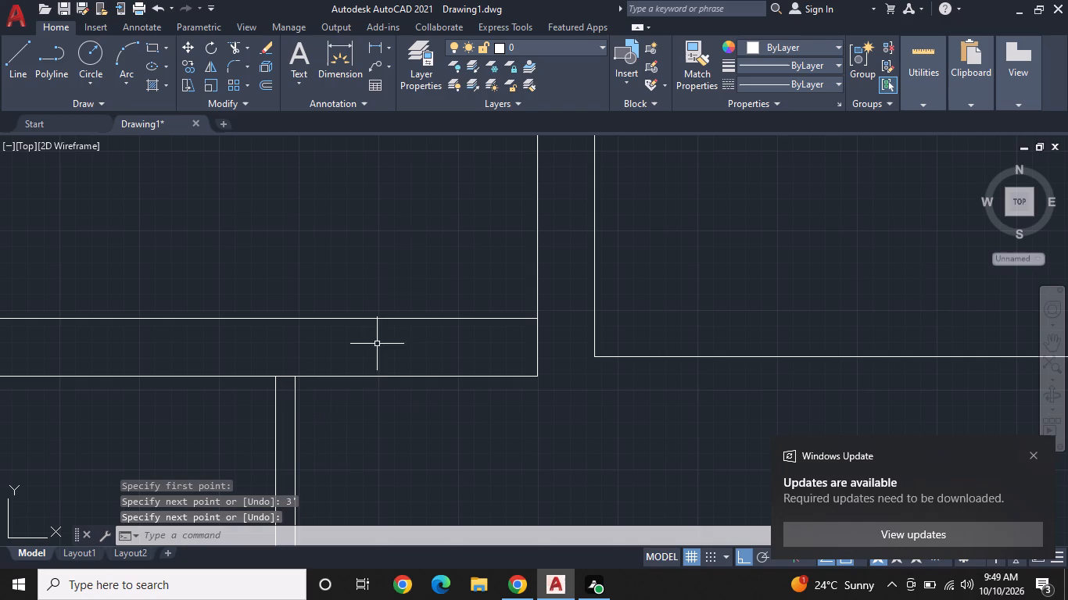
# Draw a Start, End, Direction door-swing arc from the vertical line's top end to the horizontal line's left end.
pyautogui.click(123, 80)
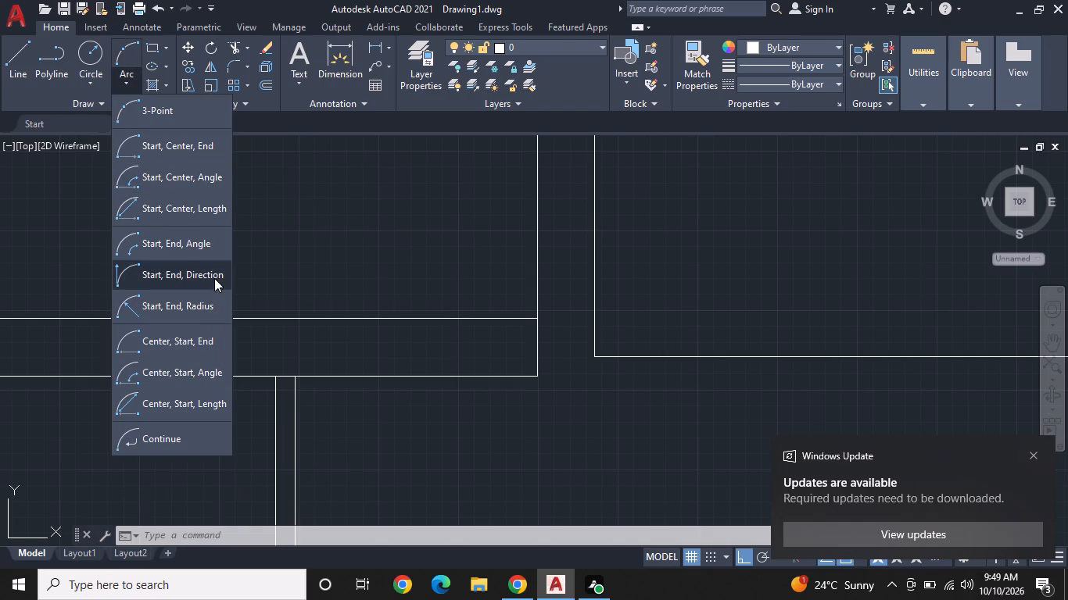
pyautogui.click(214, 278)
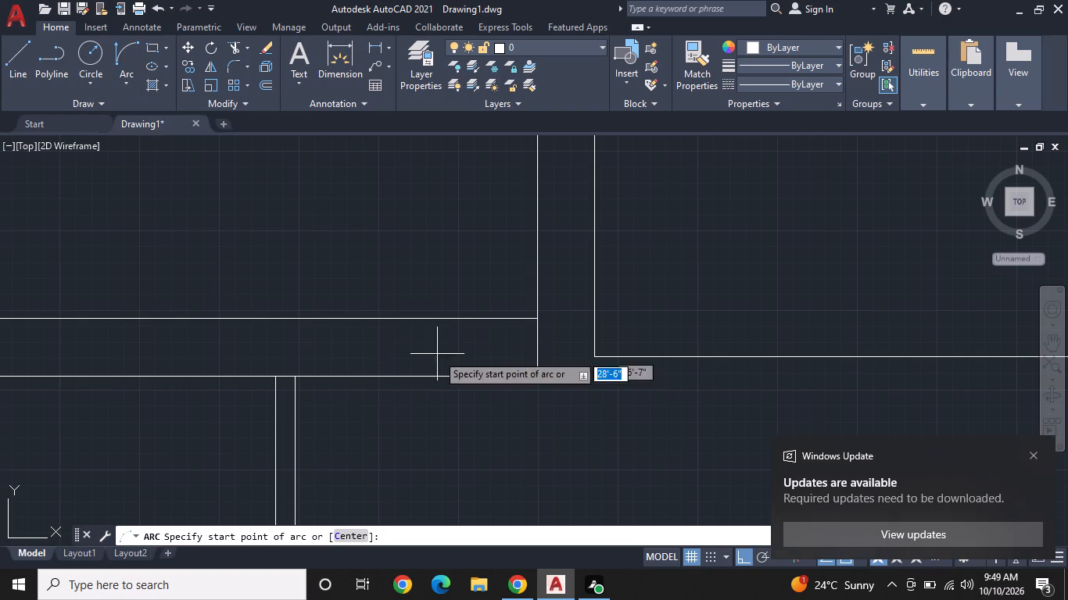
pyautogui.click(536, 143)
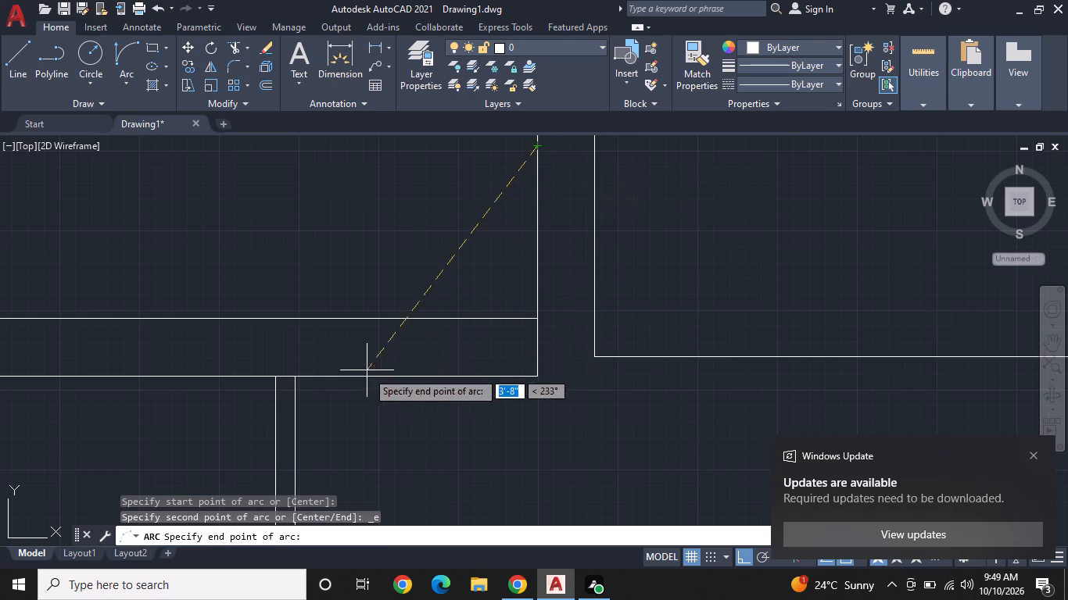
pyautogui.click(309, 378)
pyautogui.click(220, 224)
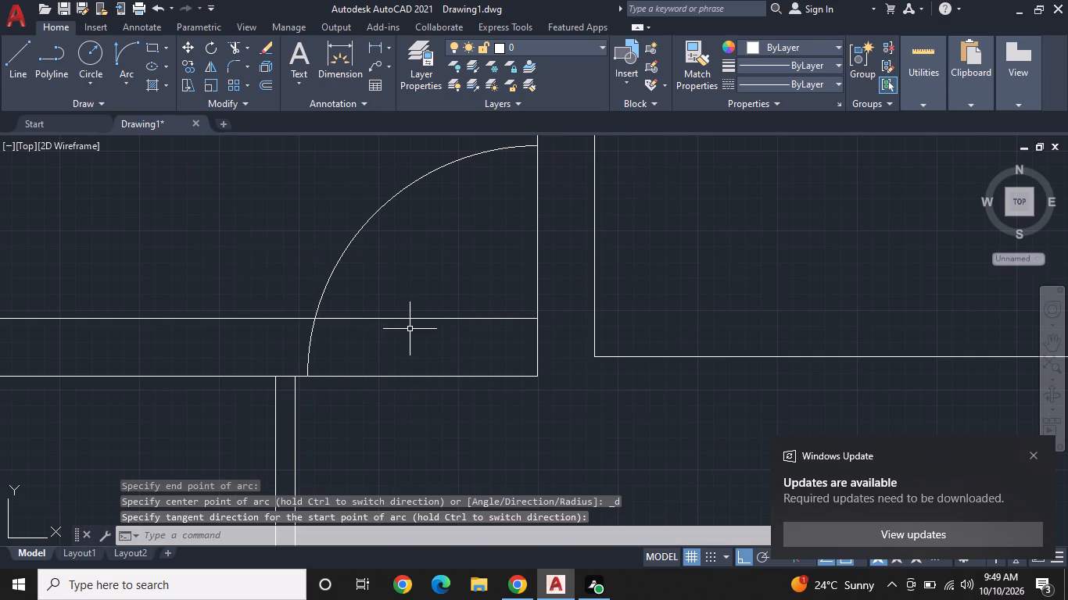
# Load the ACAD_ISO03W100 (ISO dash space) linetype into the drawing.
pyautogui.moveTo(411, 329); pyautogui.dragTo(513, 413, button='middle')
pyautogui.click(500, 279)
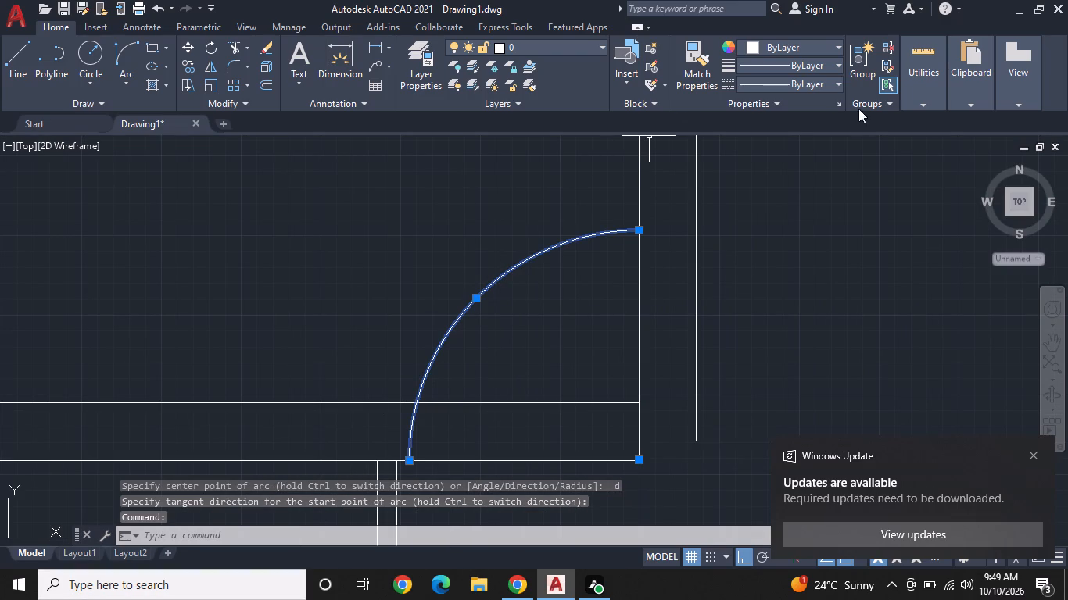
pyautogui.click(808, 80)
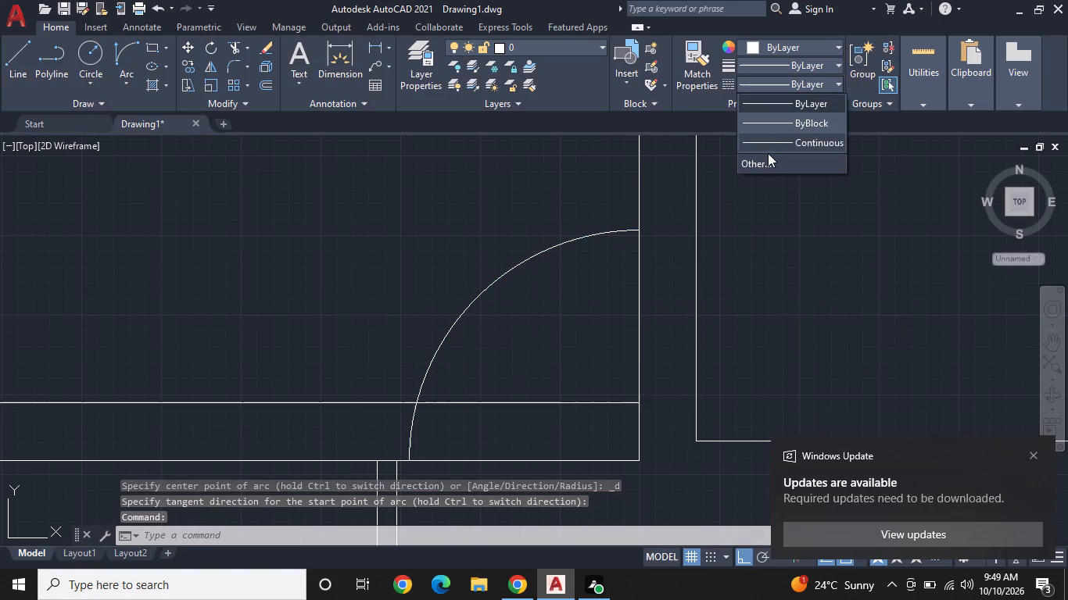
pyautogui.click(763, 166)
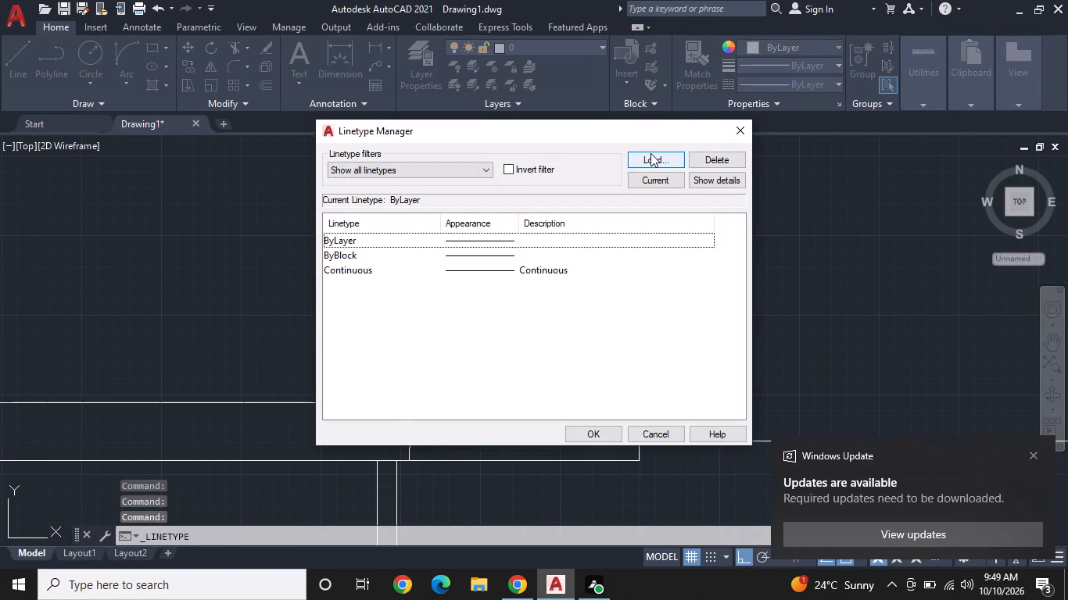
pyautogui.click(650, 153)
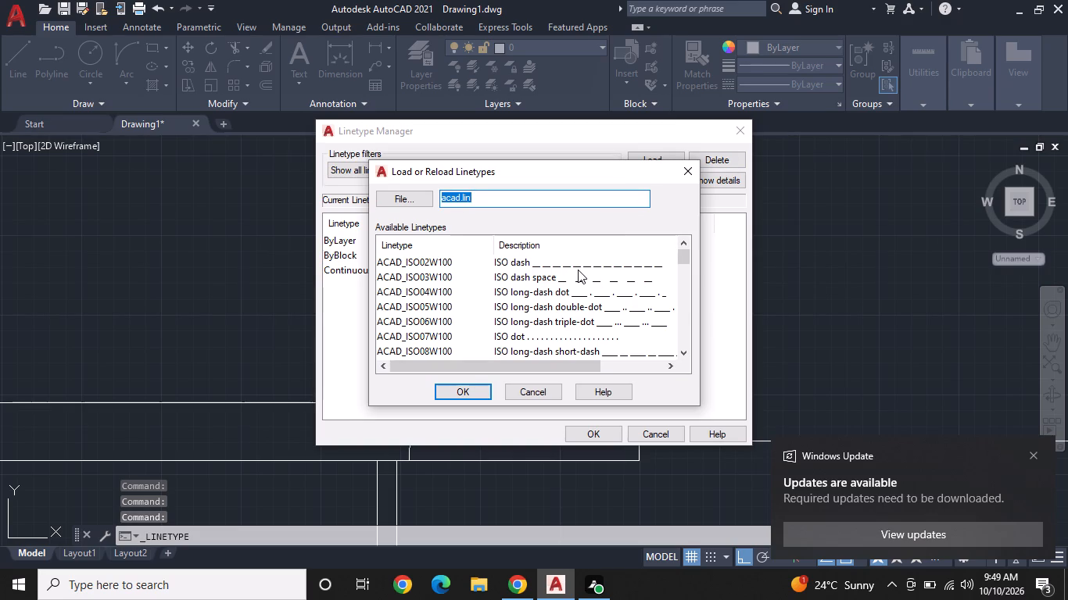
pyautogui.click(578, 270)
pyautogui.click(473, 392)
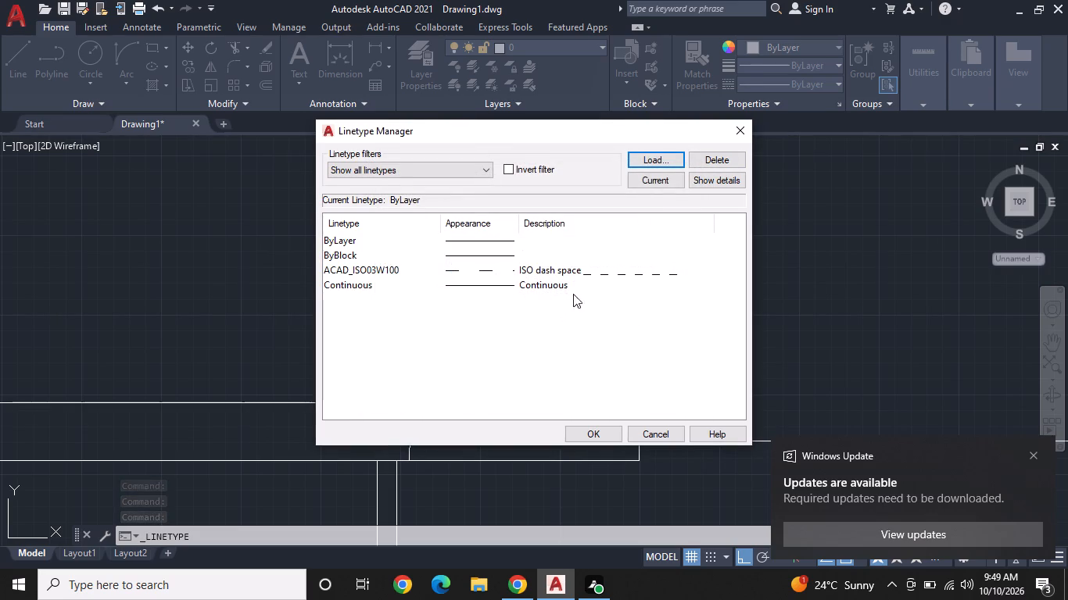
pyautogui.click(588, 273)
pyautogui.click(585, 425)
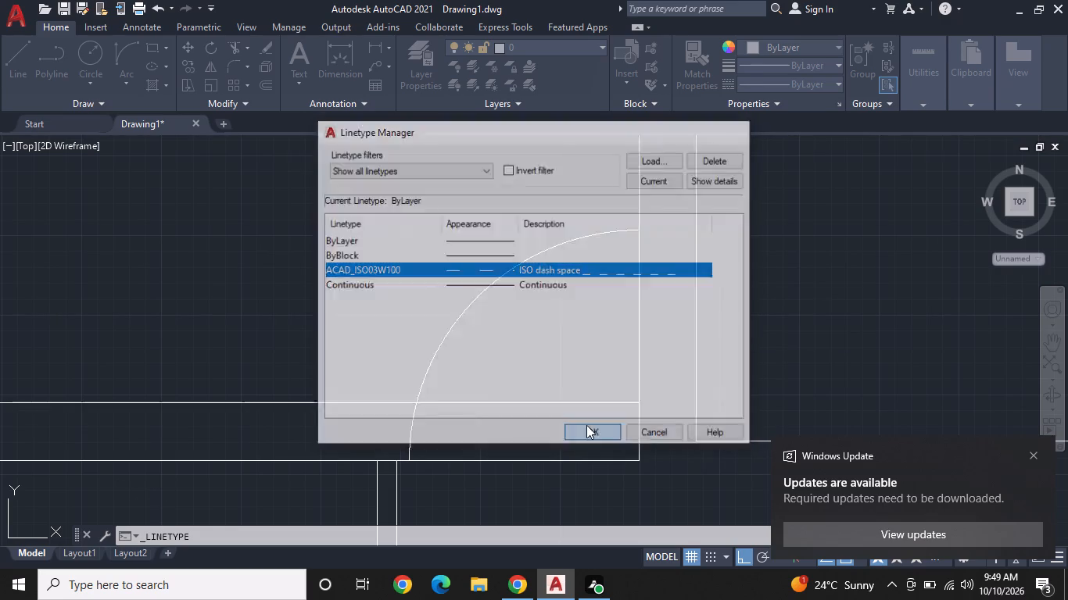
# Assign the ACAD_ISO03W100 linetype to the new door-swing arc in the top-left room.
pyautogui.click(548, 249)
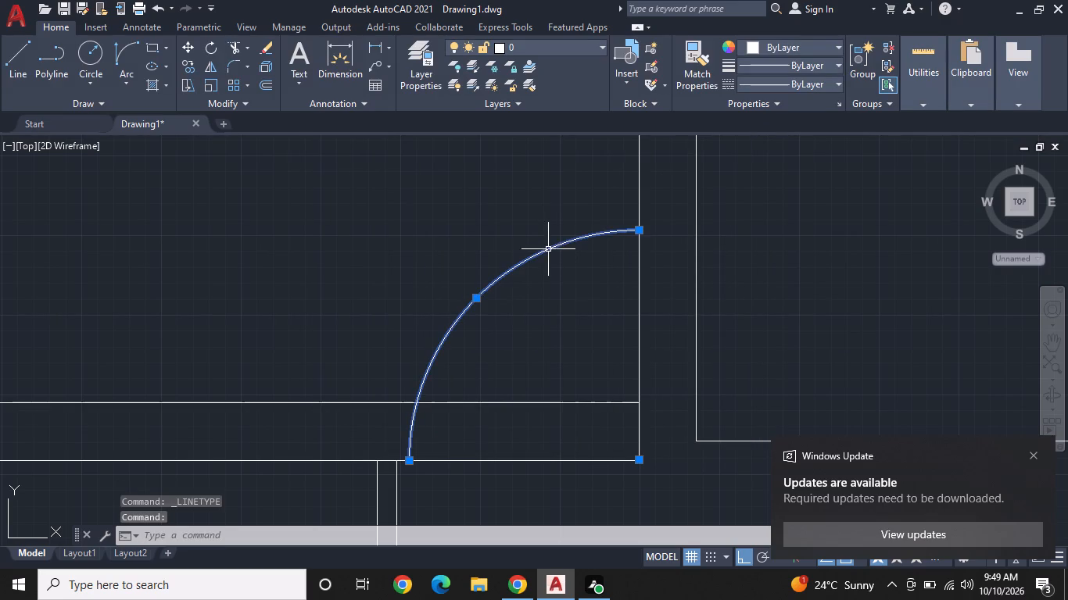
pyautogui.click(800, 85)
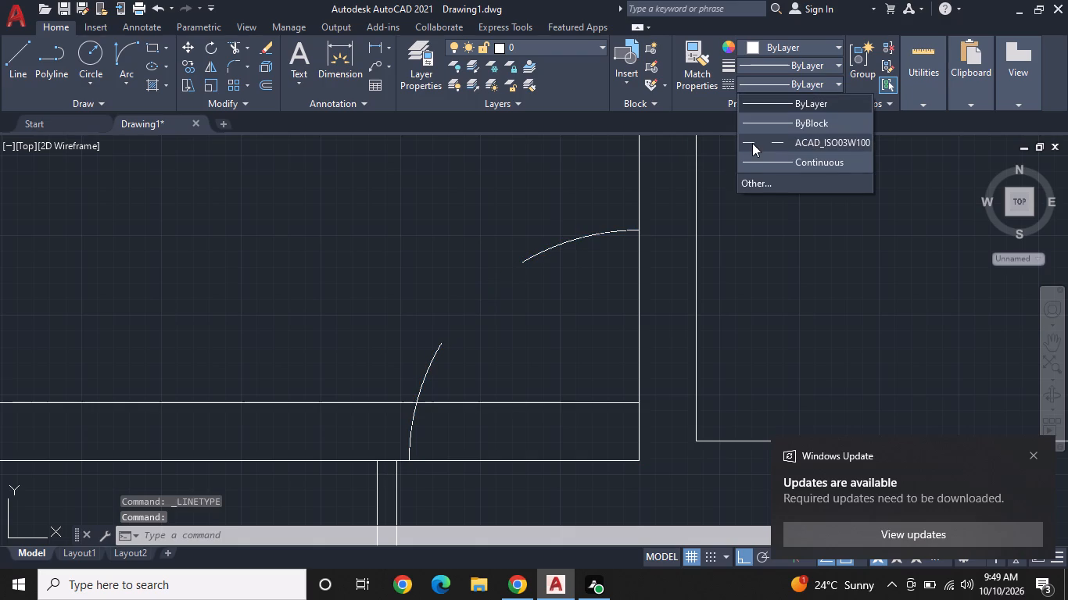
pyautogui.click(752, 143)
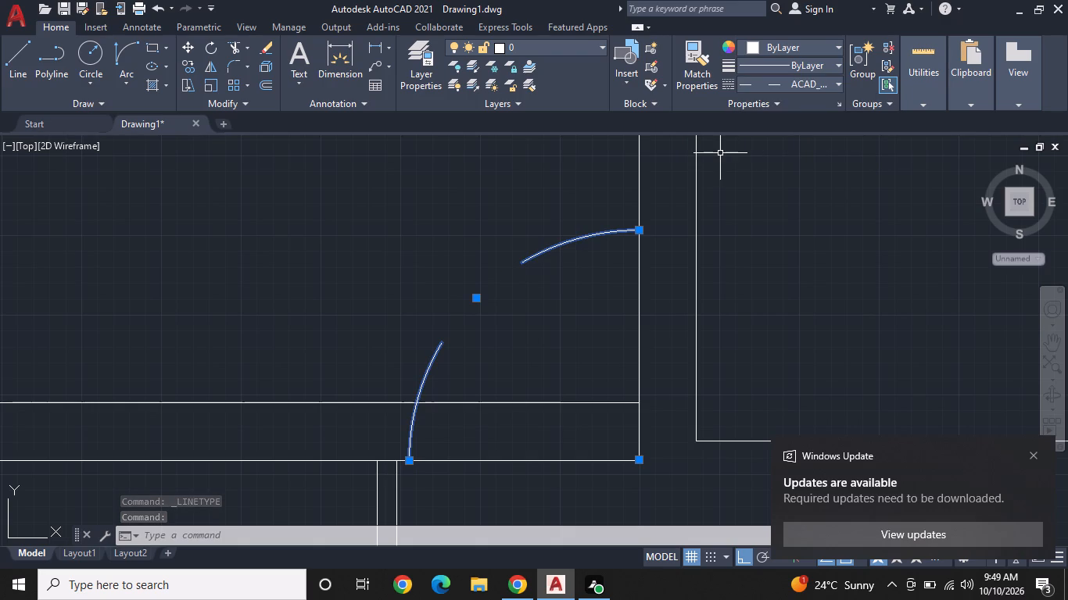
# Set the door-swing arc's linetype scale to 0.25 in its properties, keeping the ACAD_ISO03W100 linetype.
pyautogui.hotkey('ctrl', '1')
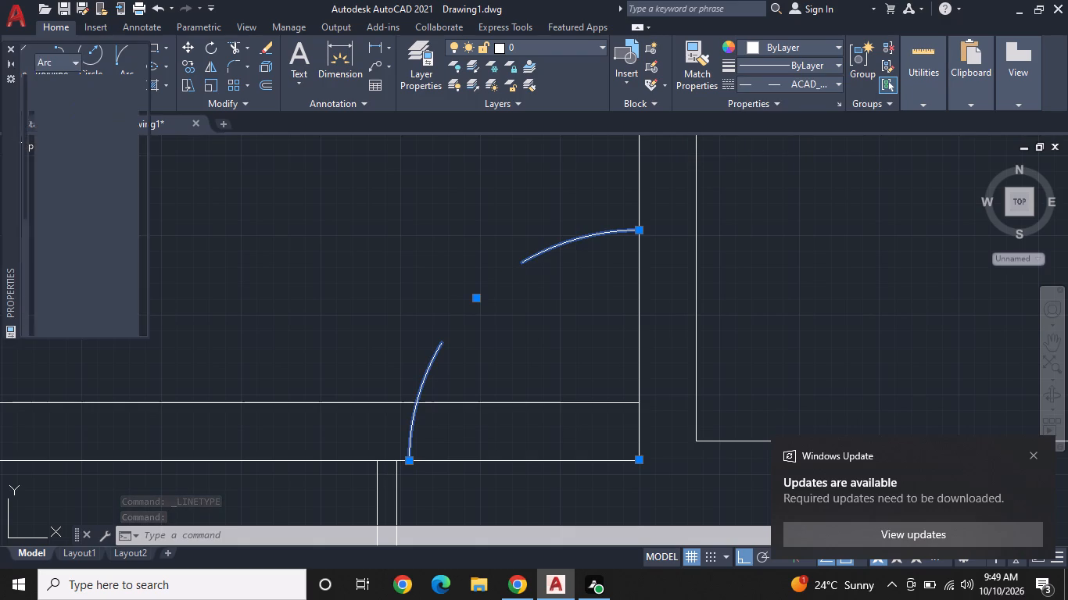
pyautogui.click(600, 232)
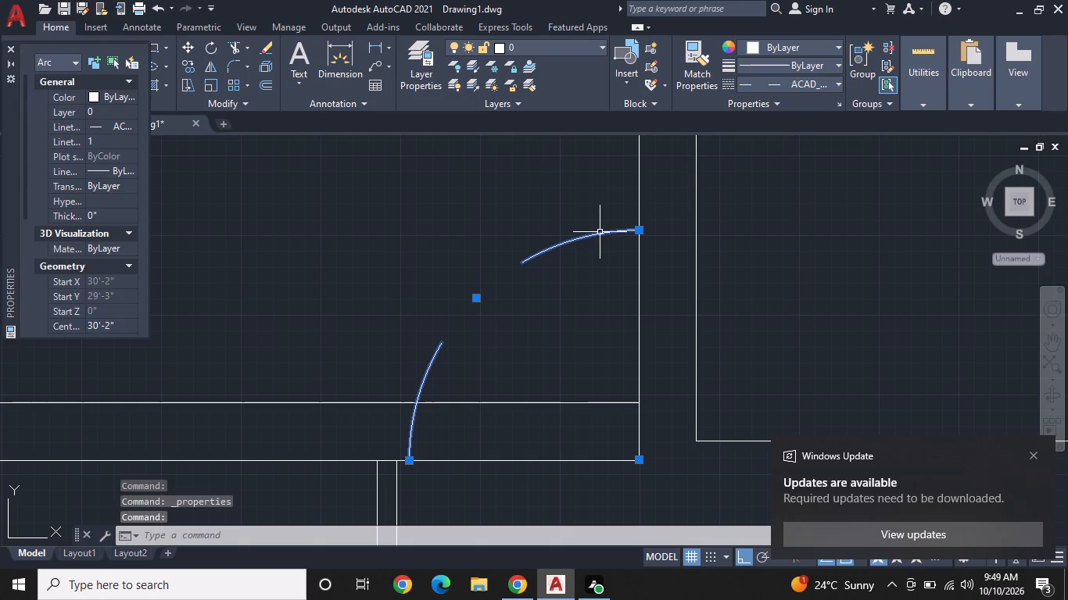
pyautogui.click(600, 232)
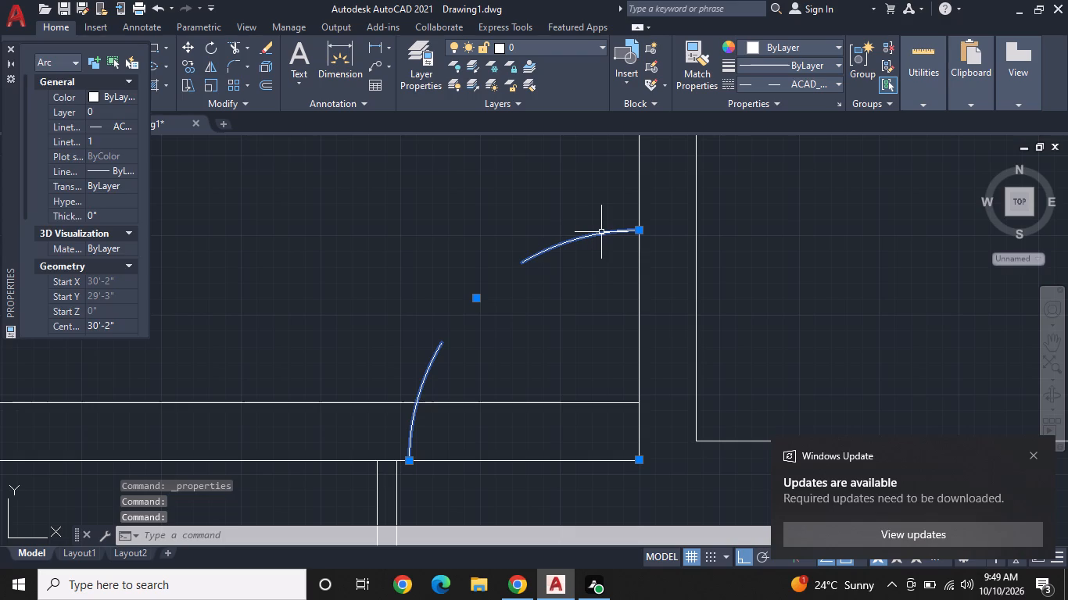
pyautogui.press('Escape')
pyautogui.press('Escape')
pyautogui.click(590, 236)
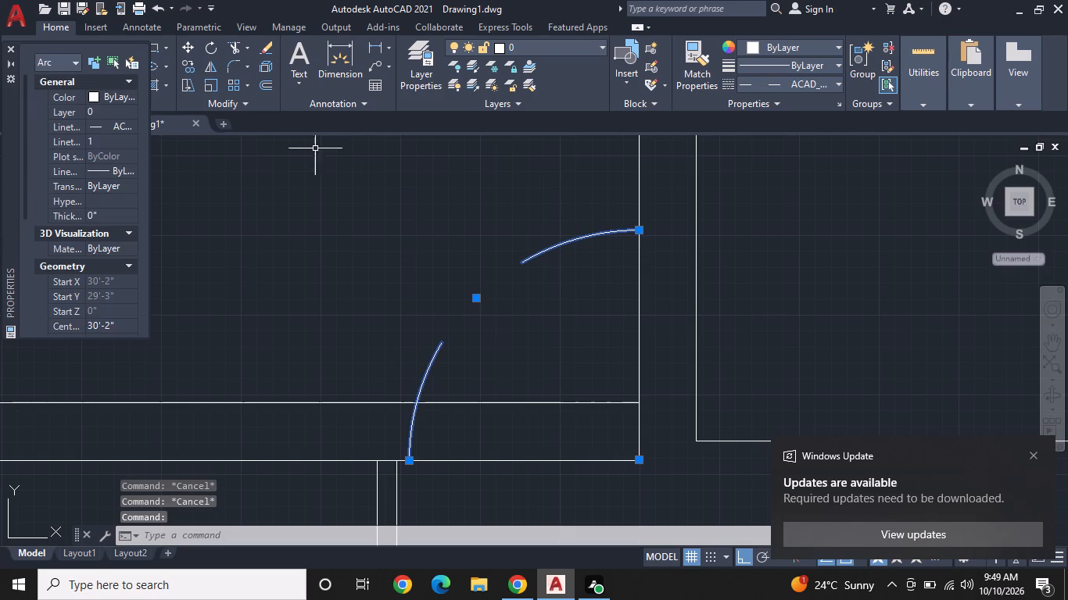
pyautogui.click(121, 123)
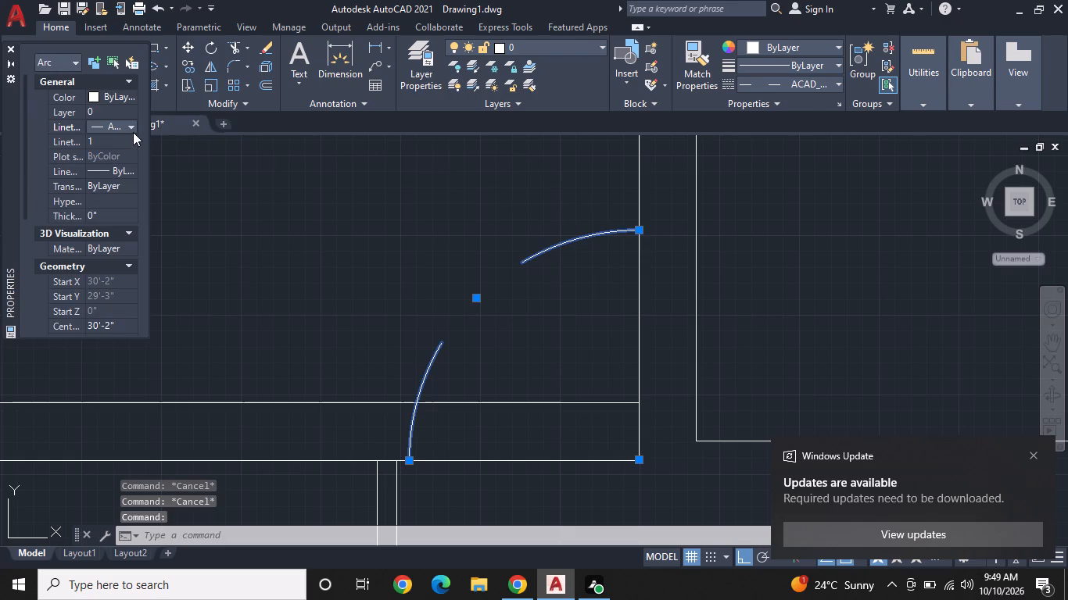
pyautogui.click(130, 122)
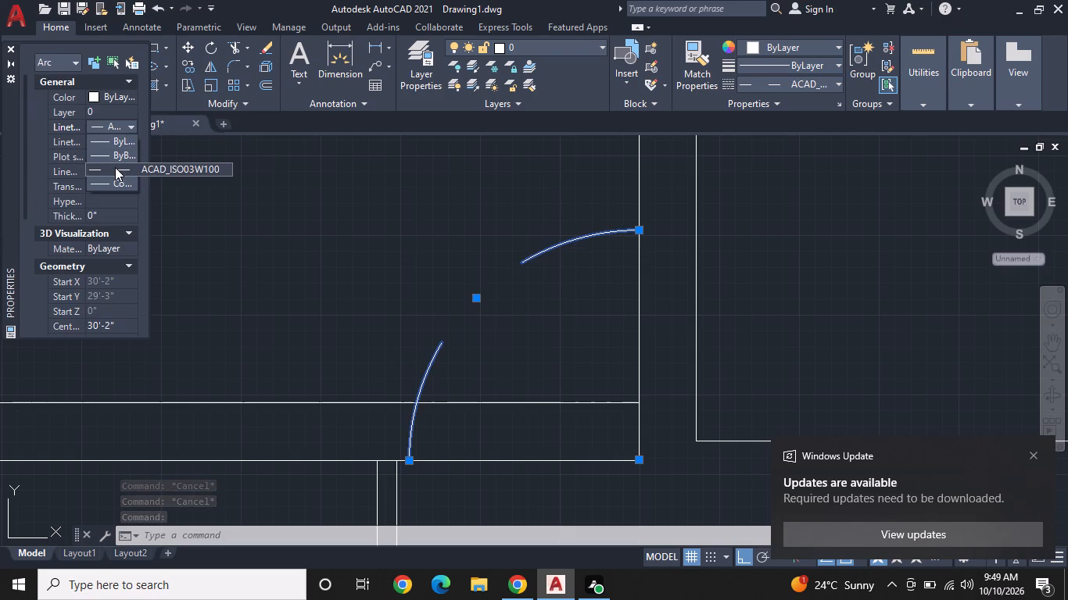
pyautogui.click(115, 167)
pyautogui.click(115, 137)
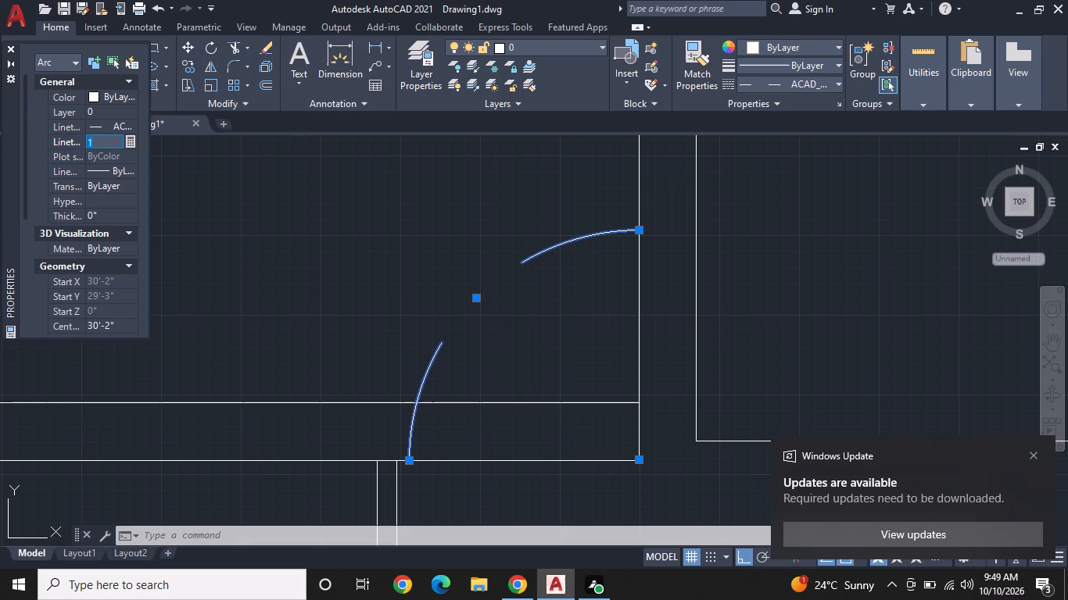
pyautogui.press('BackSpace')
pyautogui.write('0.25')
pyautogui.press('Return')
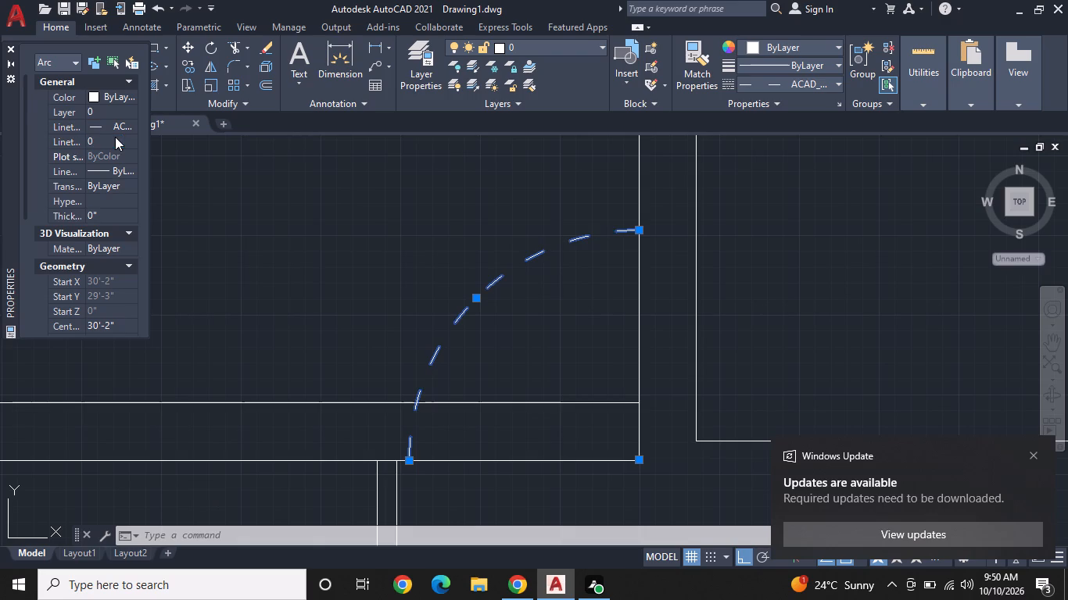
pyautogui.press('Escape')
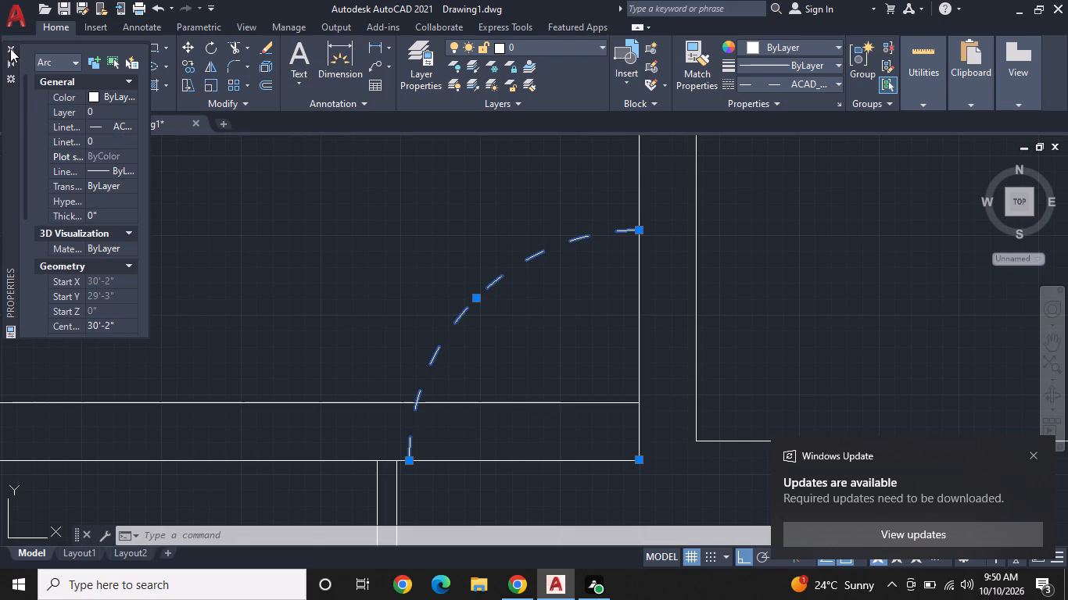
pyautogui.click(10, 48)
pyautogui.press('Escape')
# Offset the 3' vertical door line 1" toward the swing arc to form the door leaf's thickness.
pyautogui.scroll(-1, 597, 318)
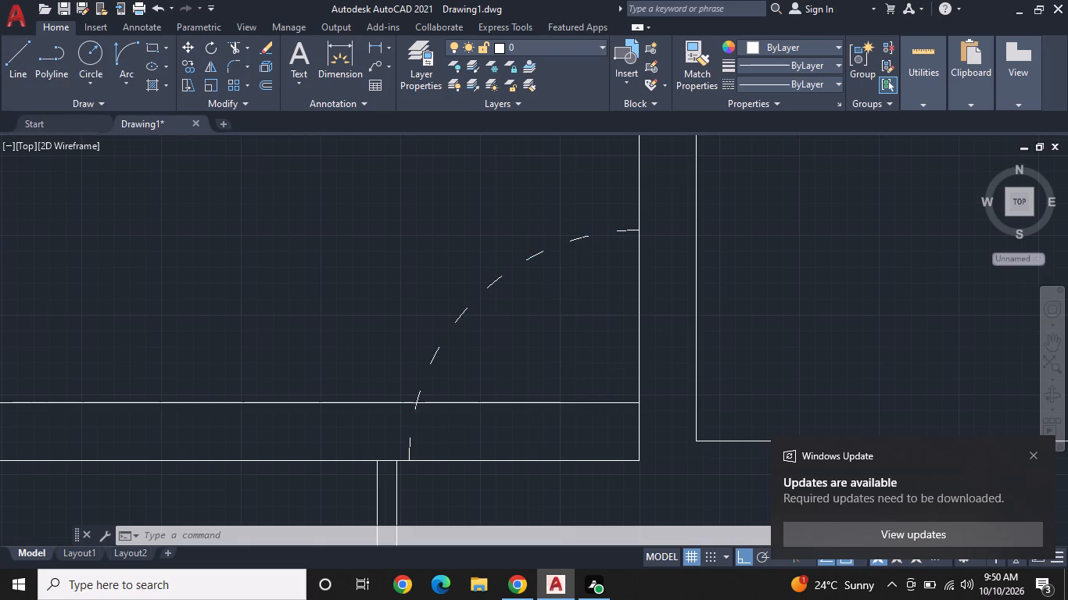
pyautogui.moveTo(597, 318); pyautogui.dragTo(602, 275, button='middle')
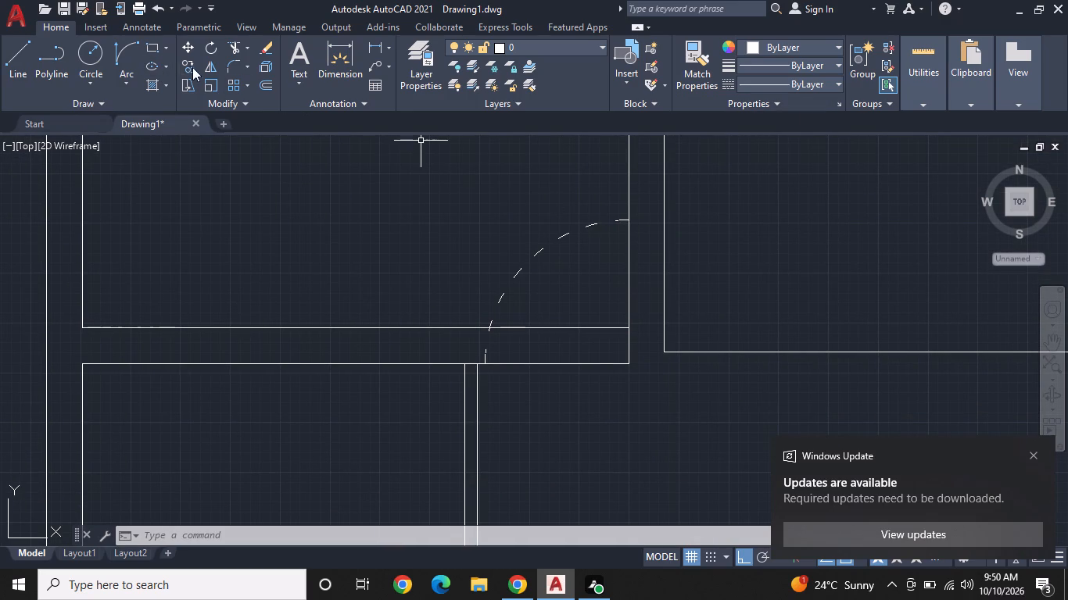
pyautogui.click(267, 87)
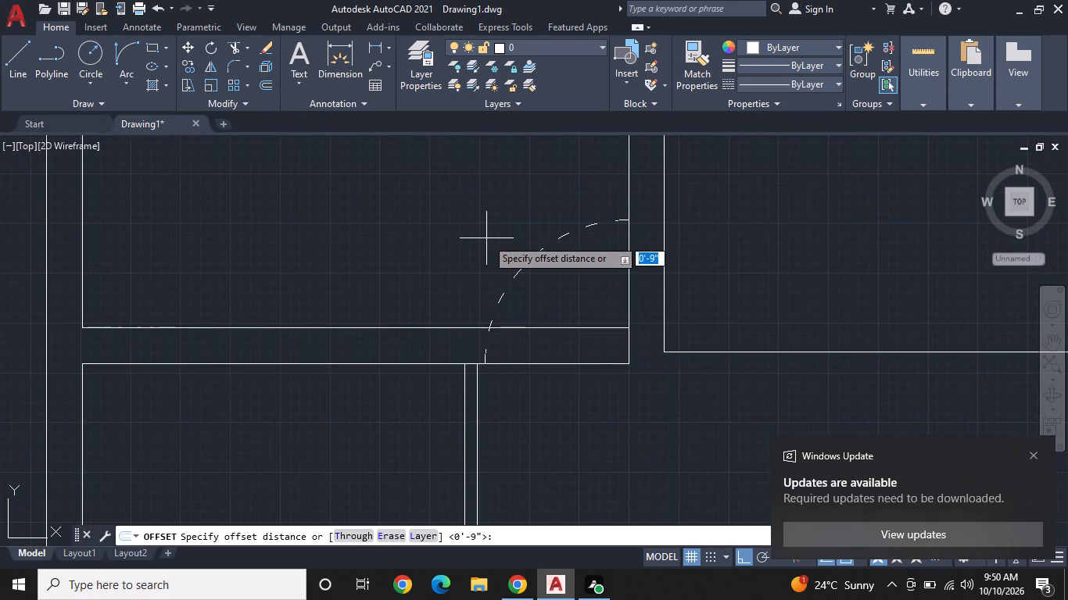
pyautogui.press('1')
pyautogui.hotkey('shift', '"')
pyautogui.press('Return')
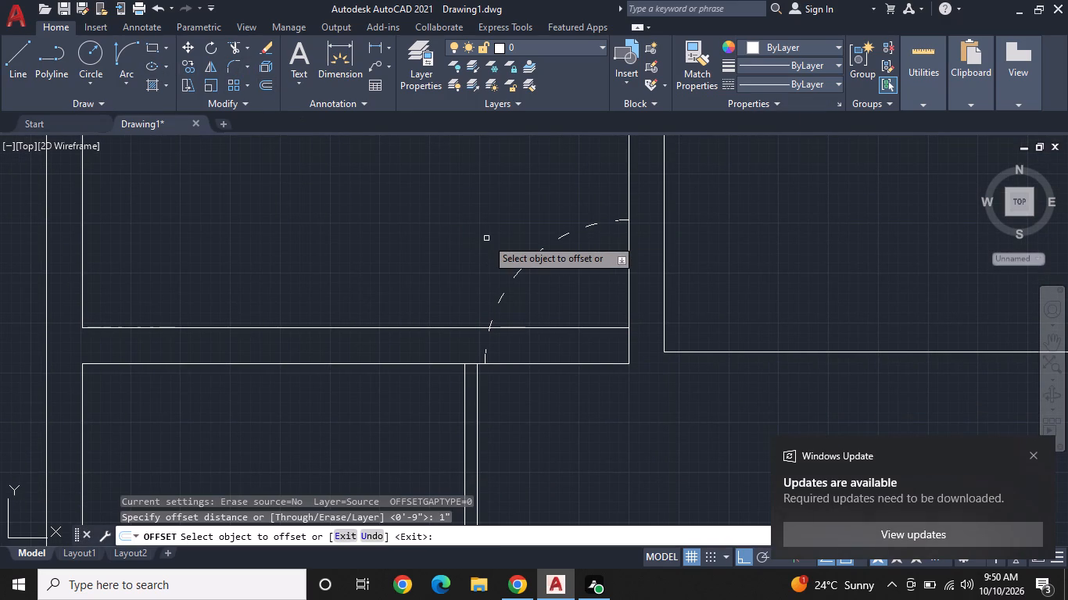
pyautogui.click(629, 285)
pyautogui.click(603, 295)
pyautogui.moveTo(592, 310); pyautogui.dragTo(604, 295, button='middle')
pyautogui.press('Escape')
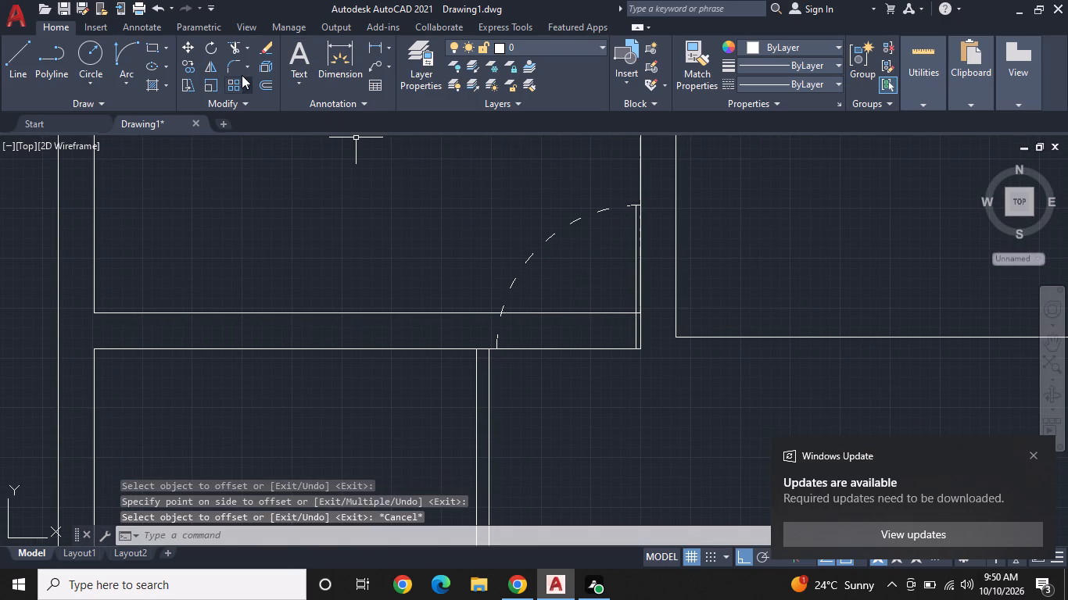
# Trim both horizontal wall lines between the swing arc and the door leaf to open the doorway.
pyautogui.click(231, 40)
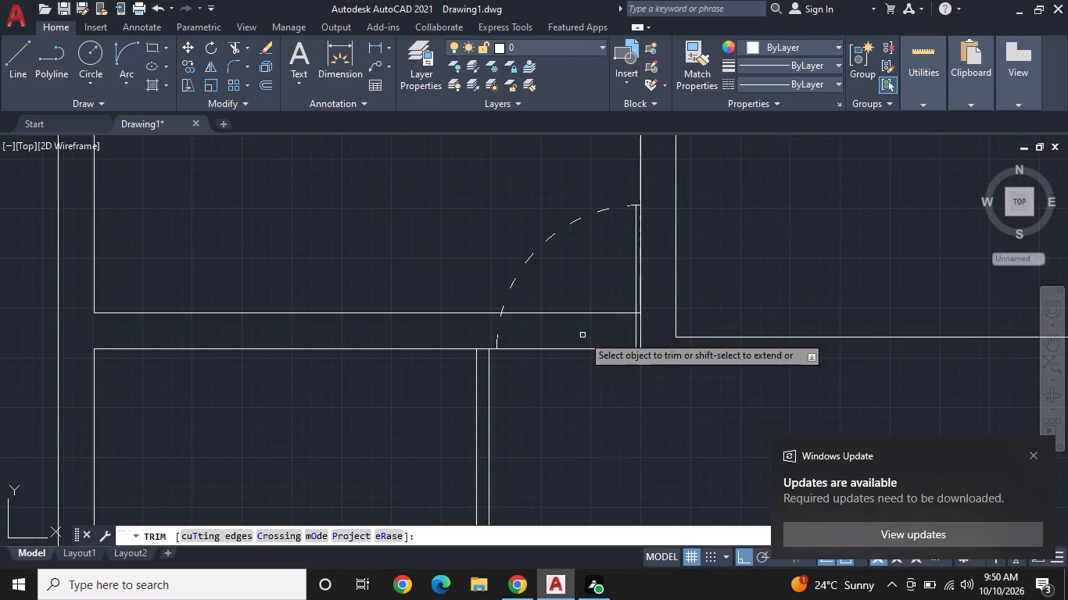
pyautogui.click(589, 291)
pyautogui.click(575, 407)
pyautogui.moveTo(575, 407); pyautogui.dragTo(590, 318, button='middle')
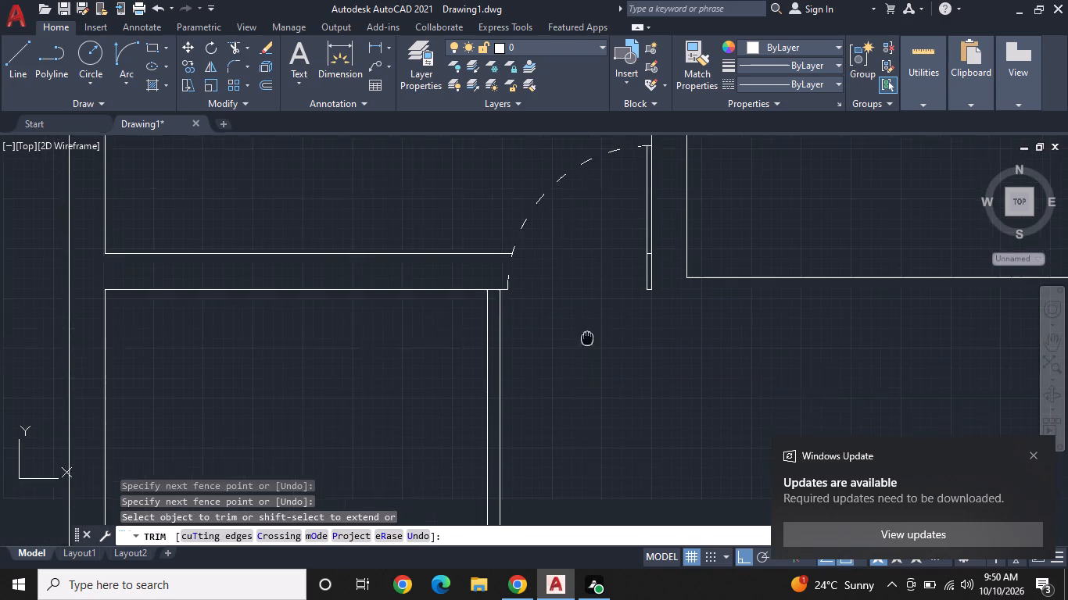
pyautogui.moveTo(590, 318); pyautogui.dragTo(612, 280, button='middle')
pyautogui.moveTo(454, 319); pyautogui.dragTo(605, 352, button='middle')
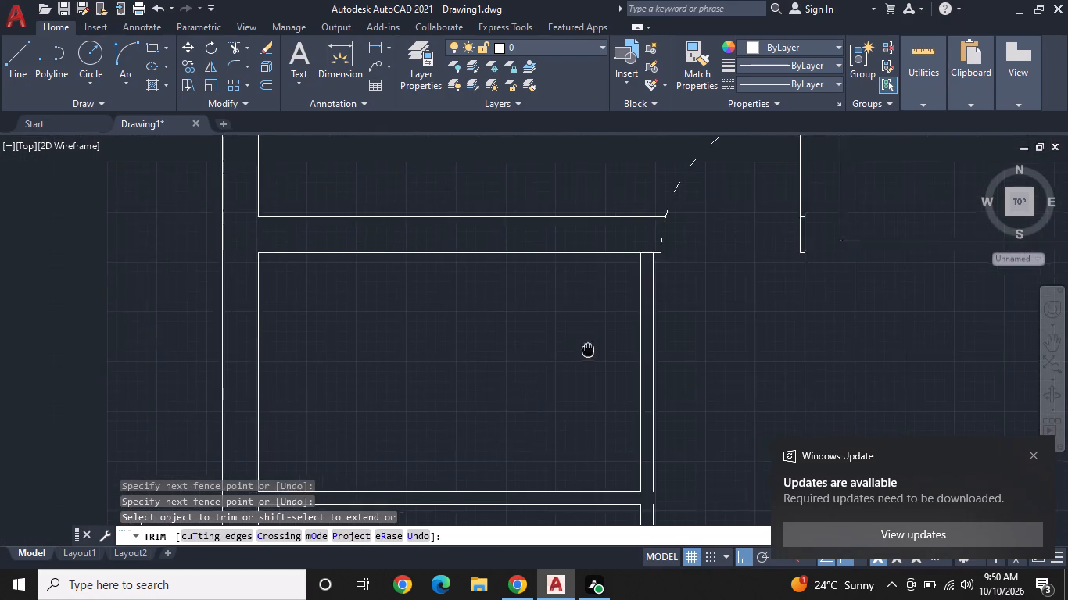
pyautogui.moveTo(605, 352); pyautogui.dragTo(658, 355, button='middle')
pyautogui.press('Escape')
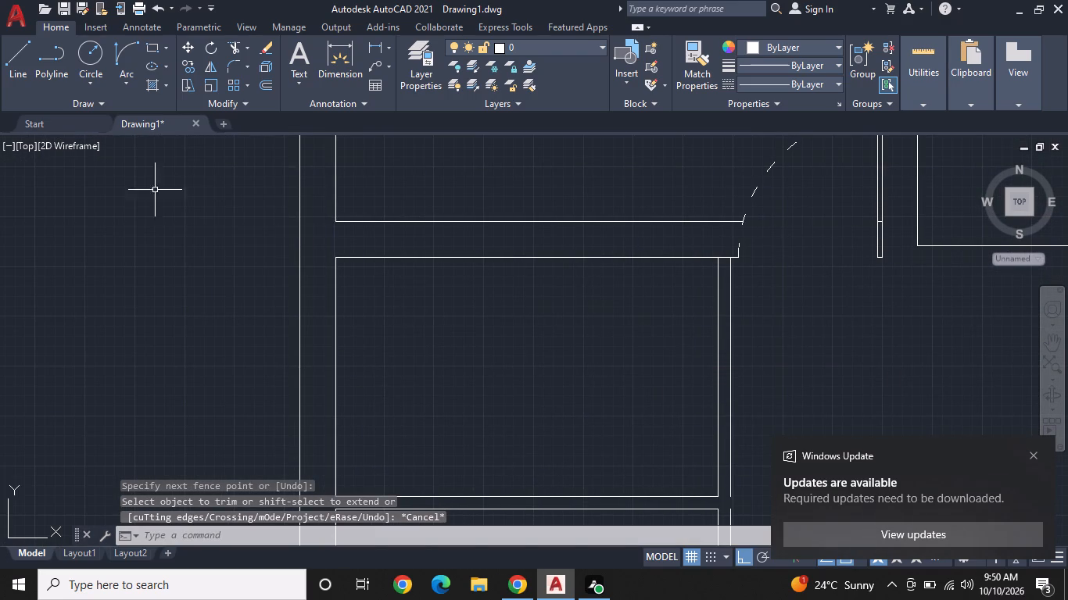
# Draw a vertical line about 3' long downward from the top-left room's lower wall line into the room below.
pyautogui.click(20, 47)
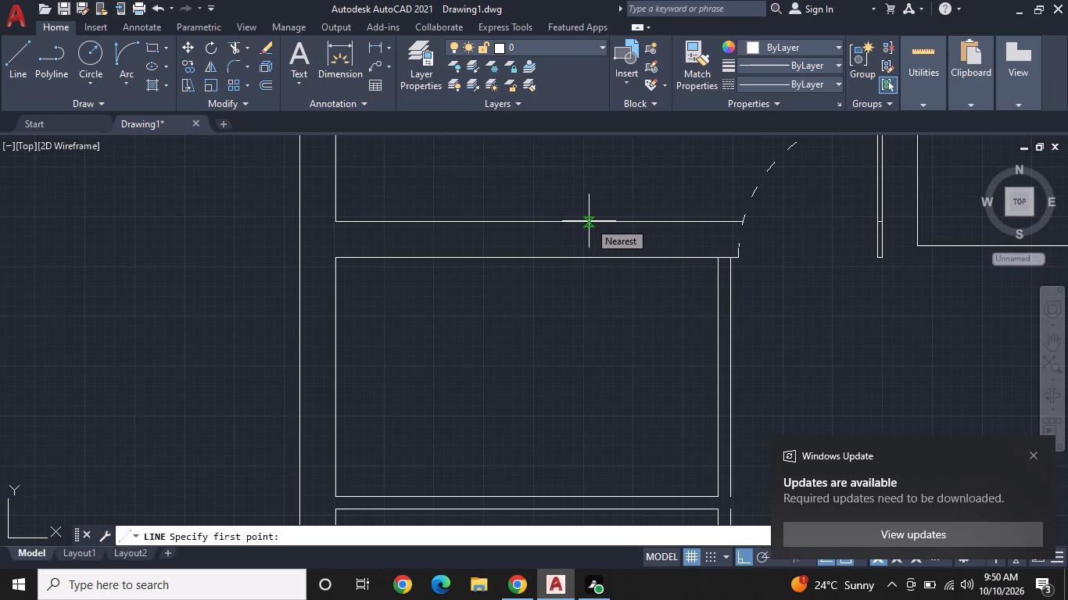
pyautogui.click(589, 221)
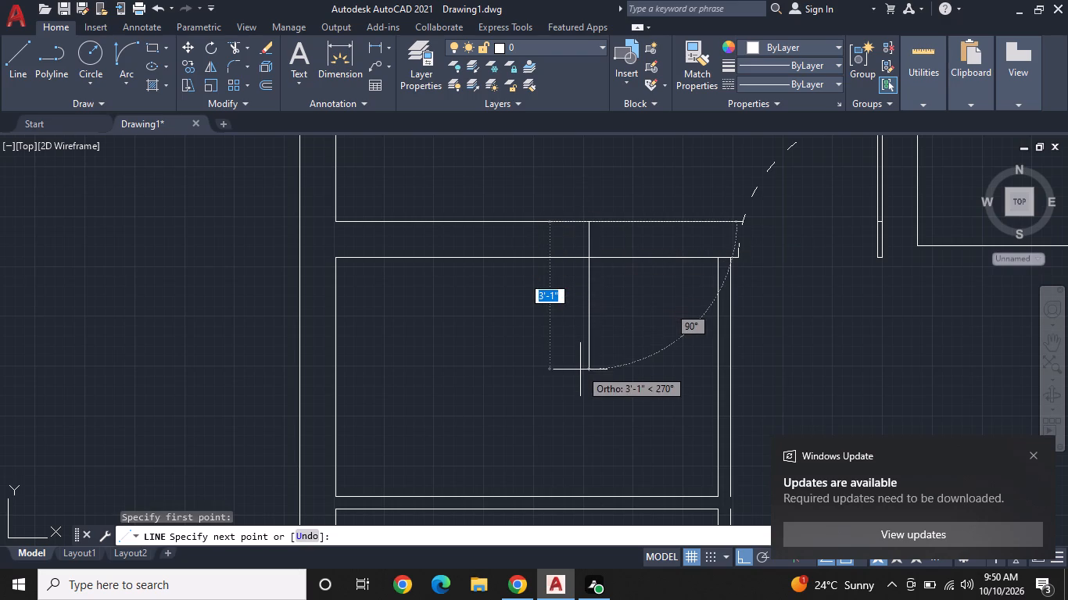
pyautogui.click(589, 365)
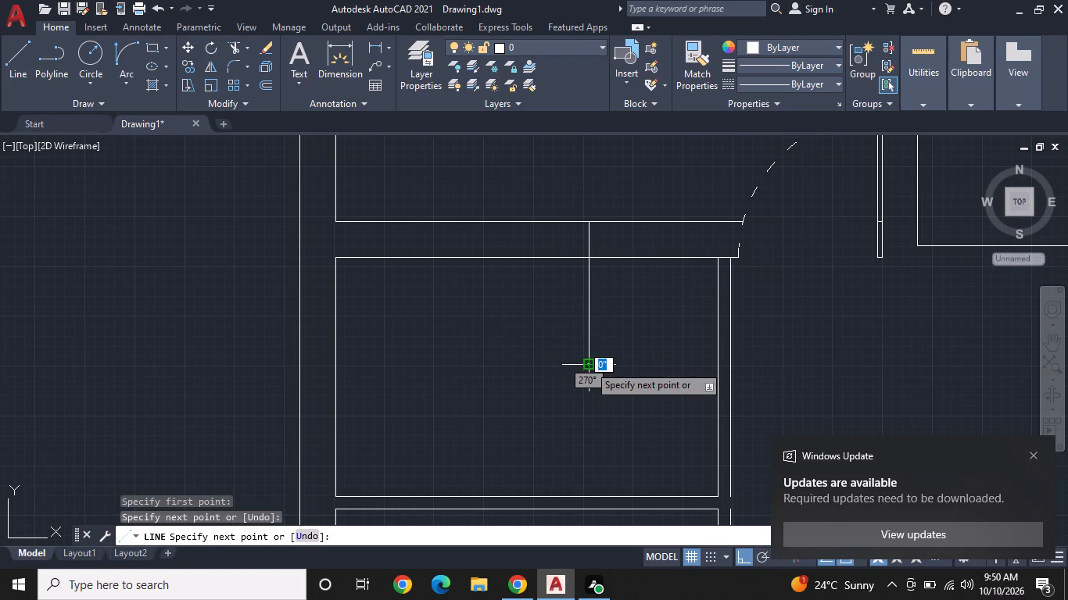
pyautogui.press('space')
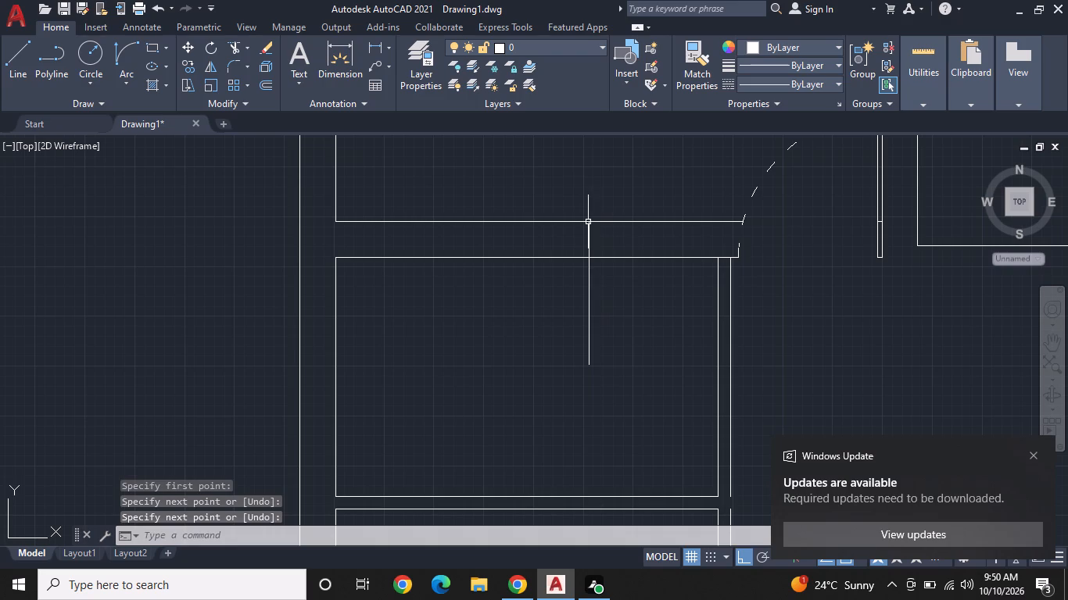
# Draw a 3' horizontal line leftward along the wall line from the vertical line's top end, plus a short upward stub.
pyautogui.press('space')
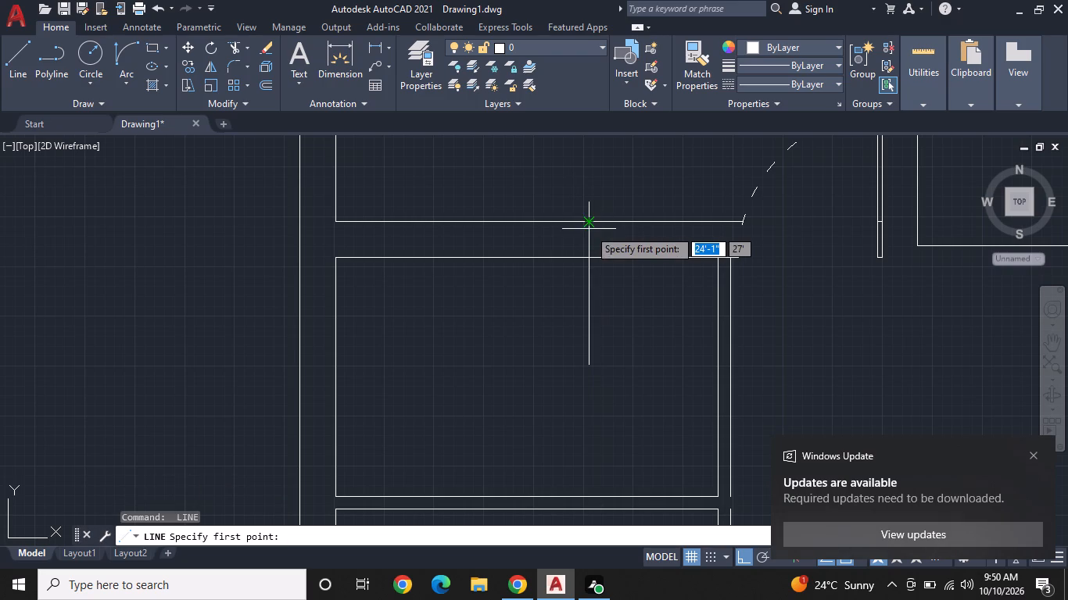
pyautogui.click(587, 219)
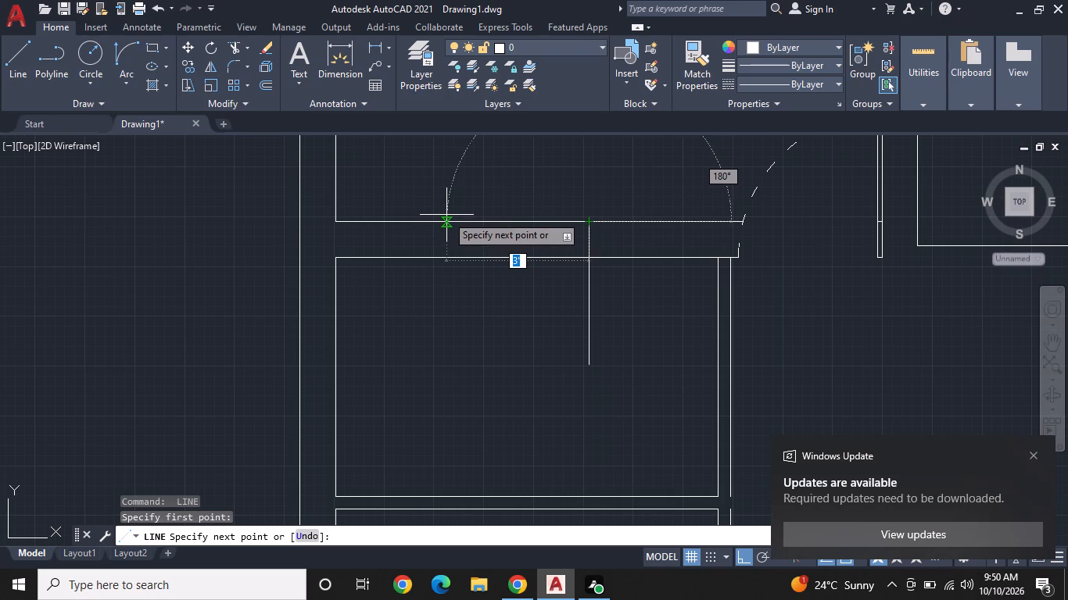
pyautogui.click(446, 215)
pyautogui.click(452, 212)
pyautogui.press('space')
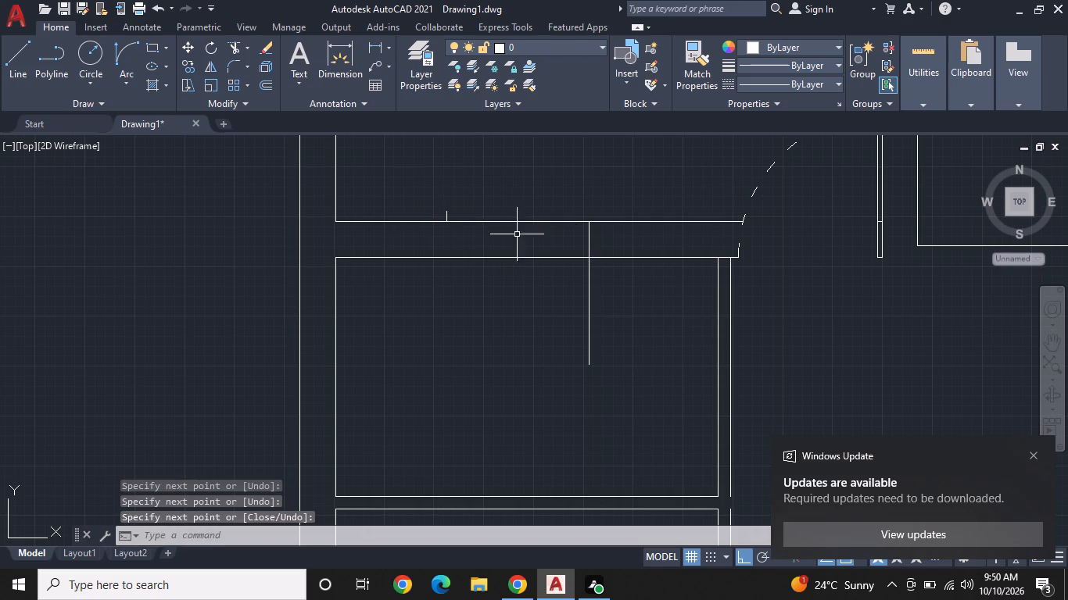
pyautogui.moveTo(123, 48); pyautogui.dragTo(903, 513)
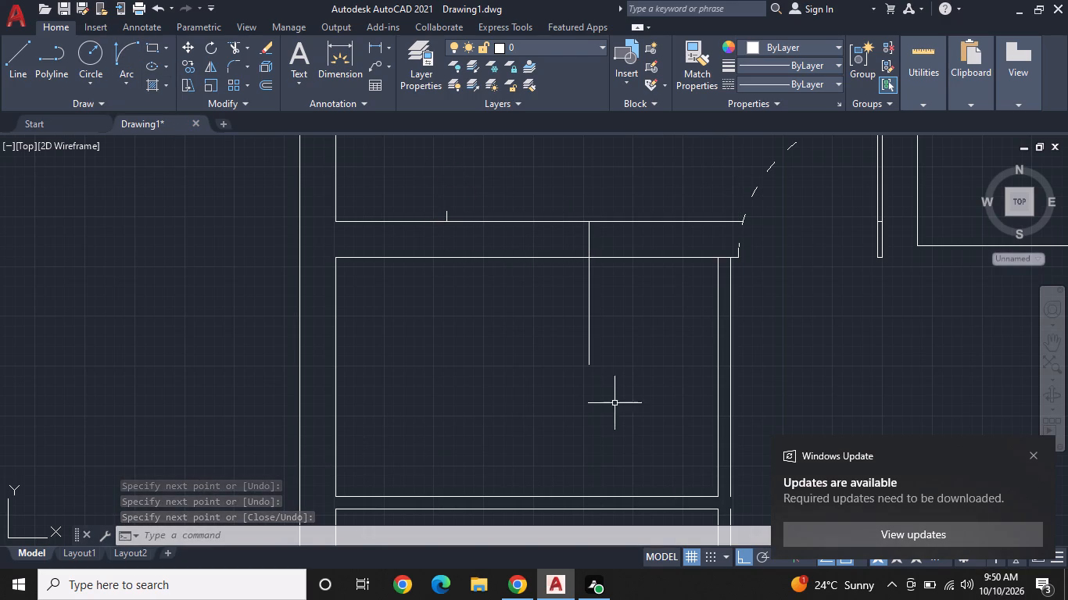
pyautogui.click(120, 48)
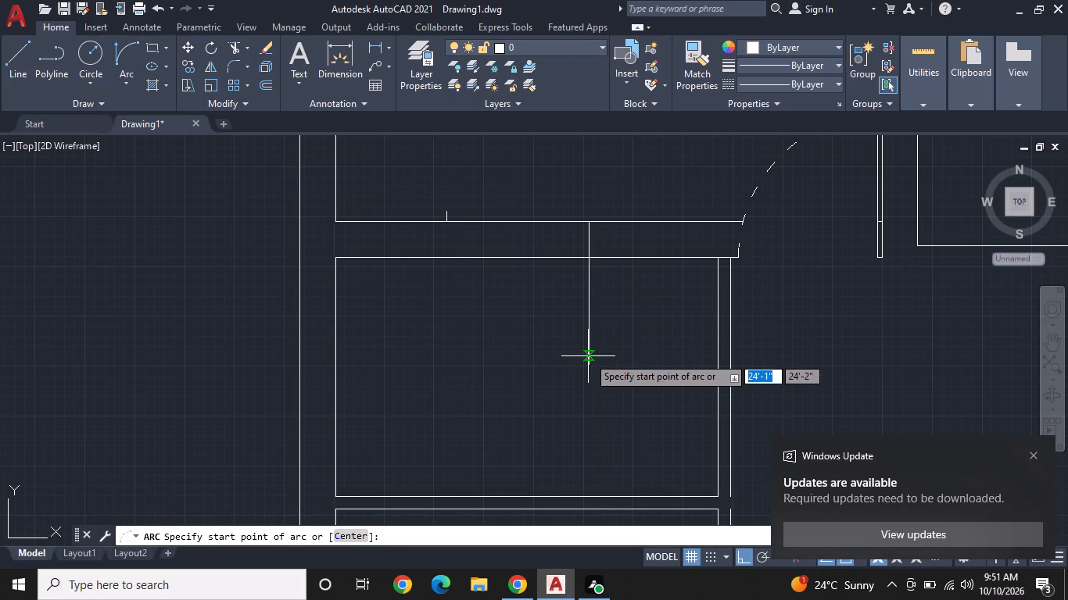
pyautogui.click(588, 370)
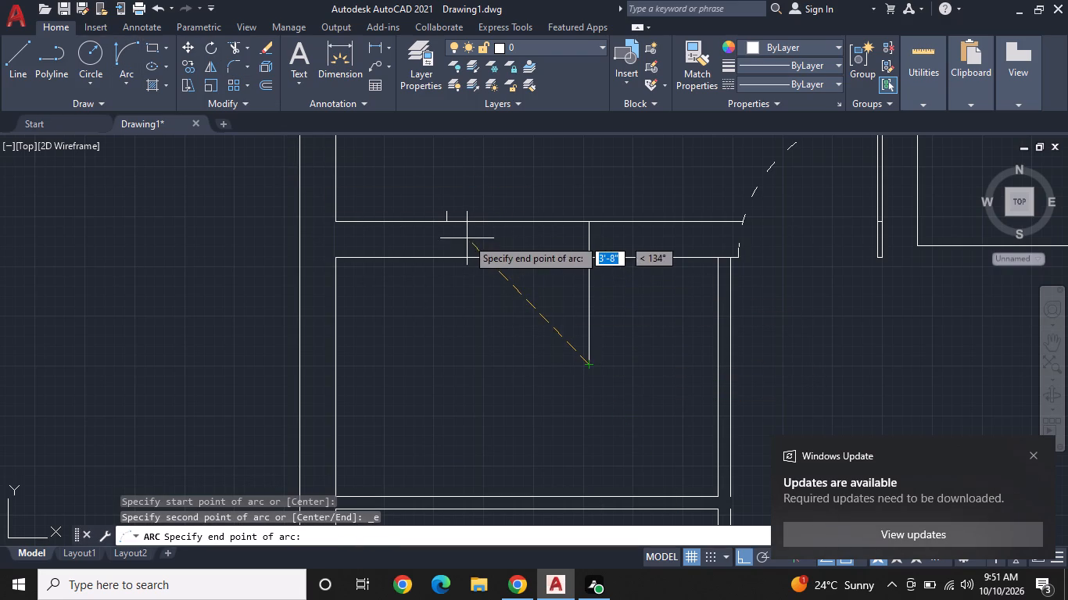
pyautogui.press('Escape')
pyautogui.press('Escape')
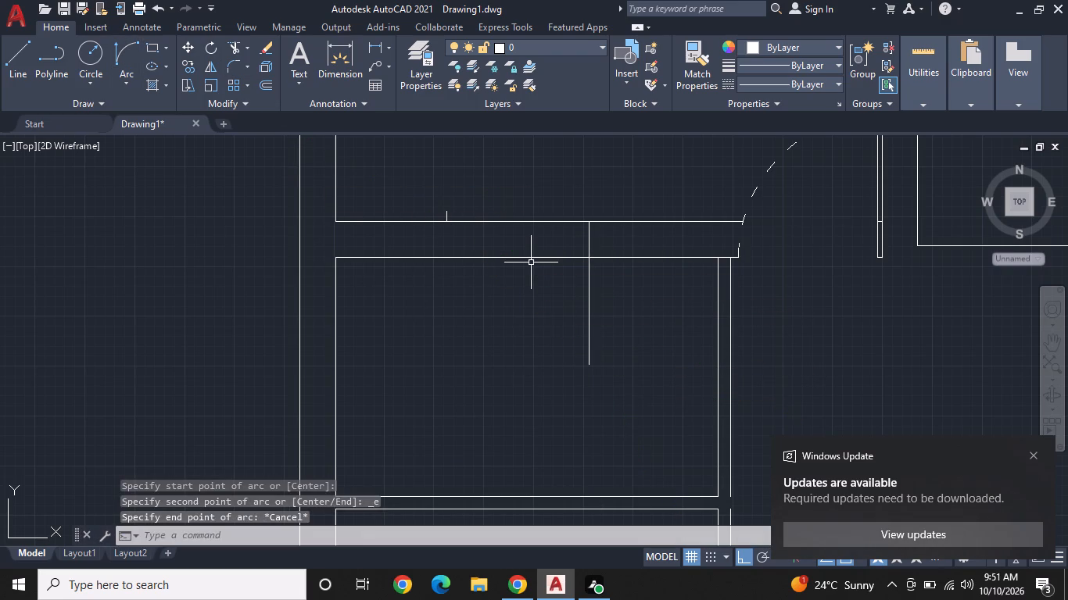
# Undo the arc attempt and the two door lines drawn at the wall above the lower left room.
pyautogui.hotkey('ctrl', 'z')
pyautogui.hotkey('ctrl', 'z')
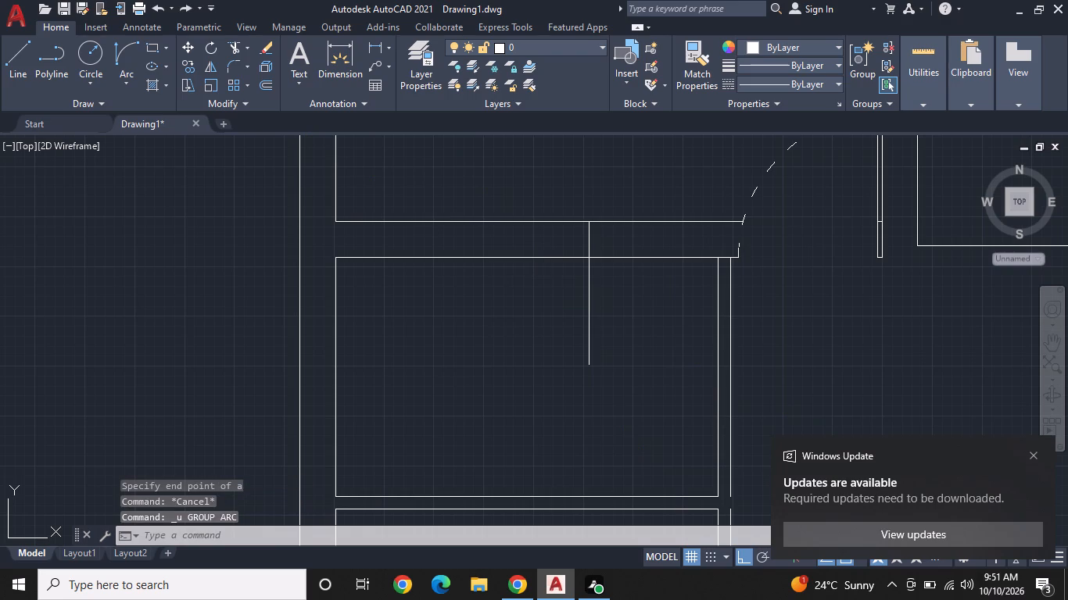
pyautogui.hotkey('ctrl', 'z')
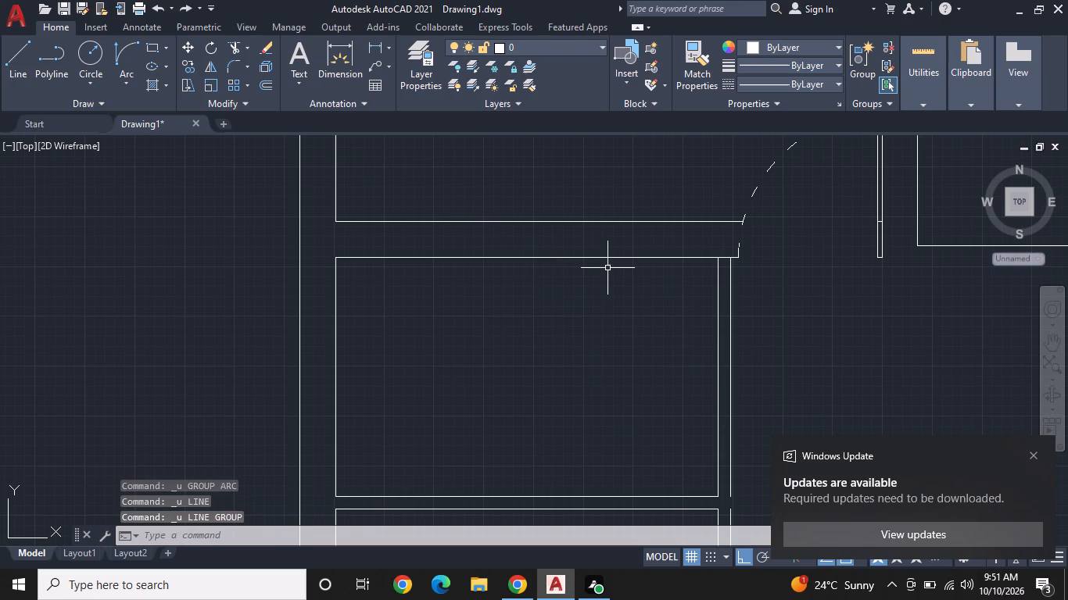
# Draw a vertical line about 2'-7" long downward from the top-left room's lower wall line into the room below.
pyautogui.write('L')
pyautogui.press('space')
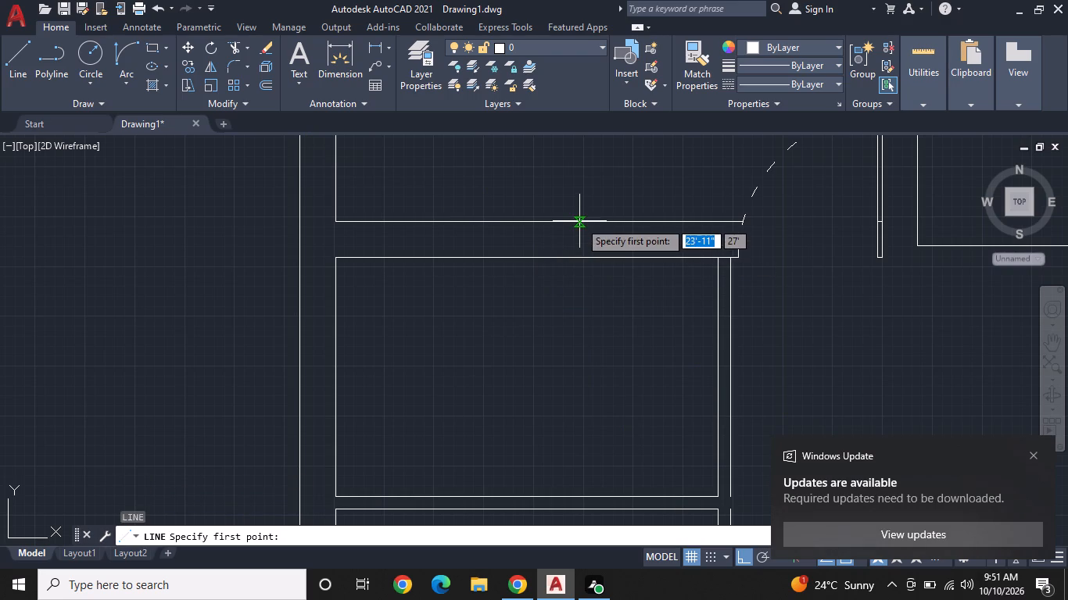
pyautogui.click(579, 221)
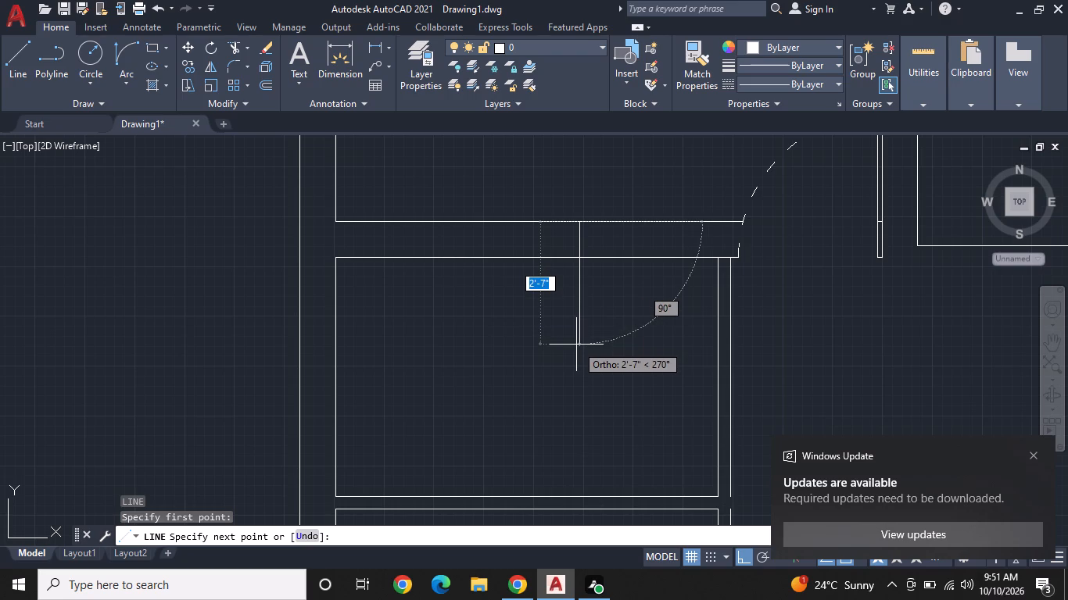
pyautogui.click(578, 342)
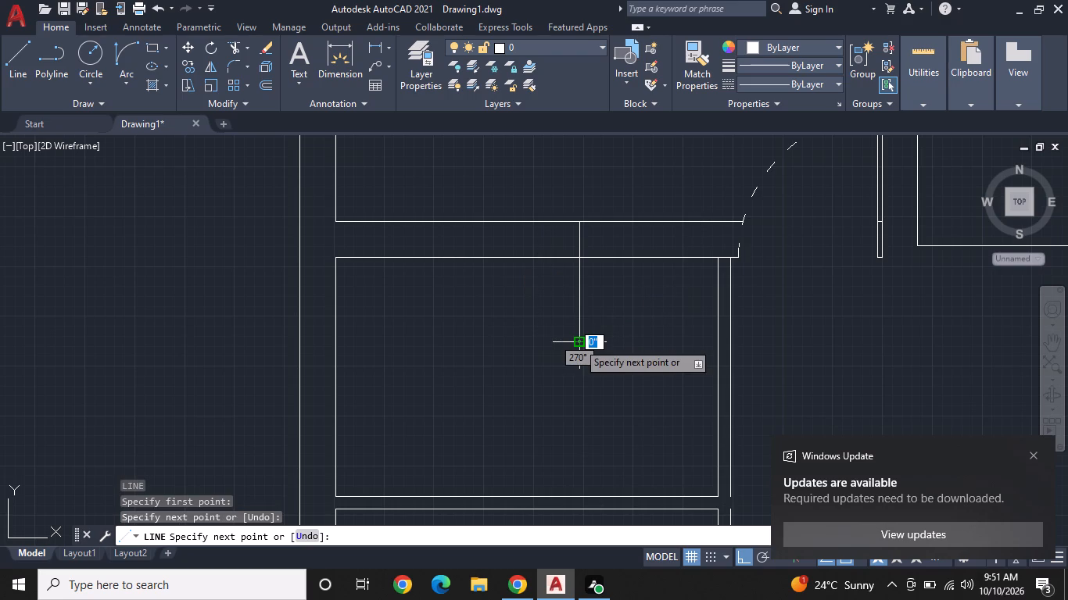
pyautogui.press('space')
# Draw a horizontal line about 2'-6" leftward along the wall line from the vertical line's top end, plus a short return segment.
pyautogui.press('space')
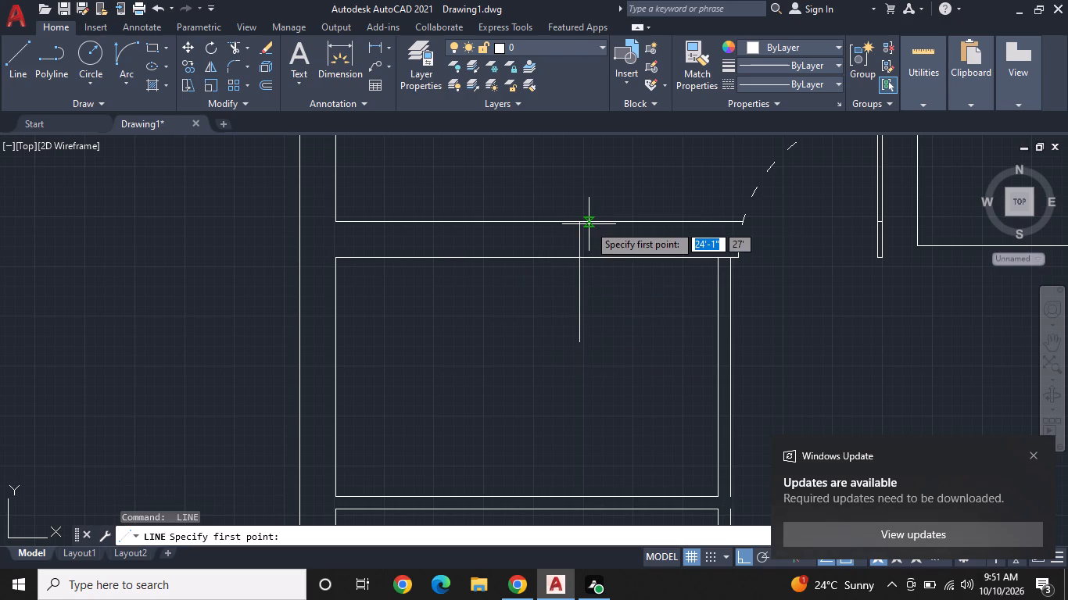
pyautogui.click(580, 226)
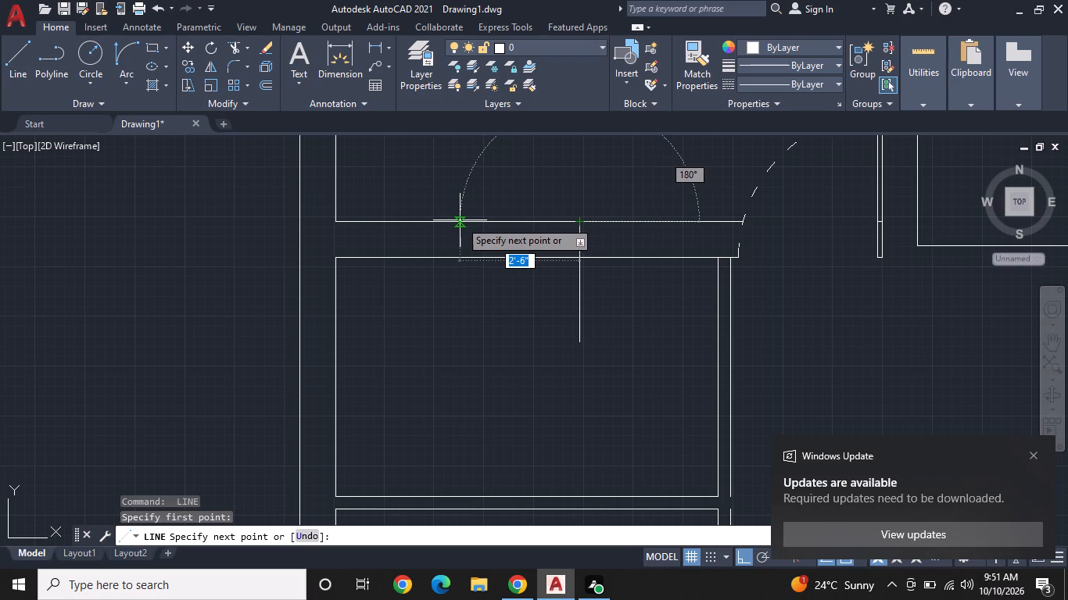
pyautogui.click(460, 220)
pyautogui.click(472, 212)
pyautogui.press('space')
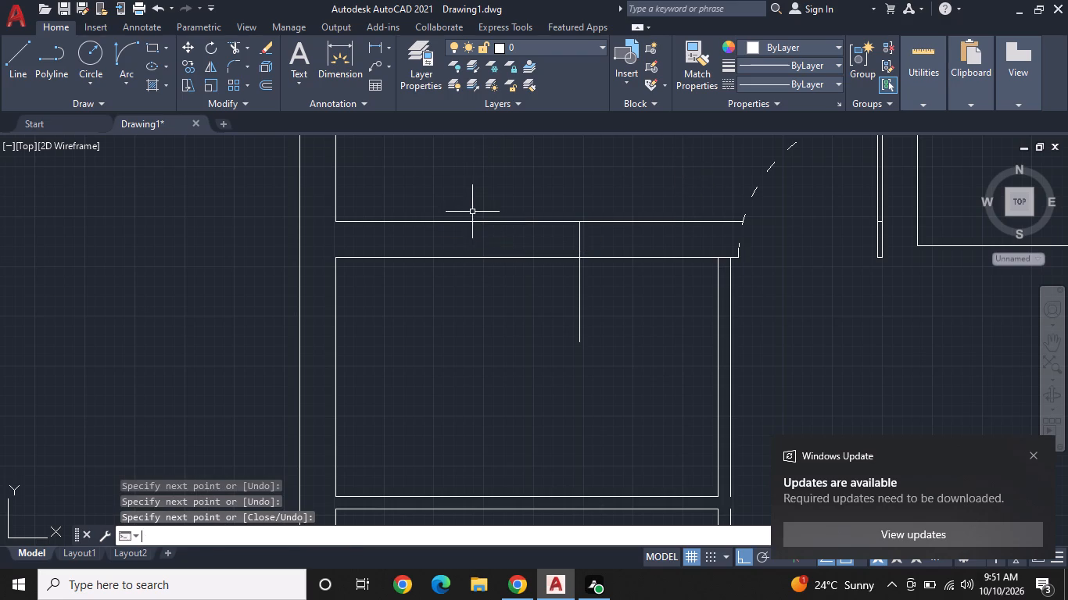
# Draw a door swing arc from the vertical line's lower end to the end of the short return segment on the wall line.
pyautogui.click(123, 52)
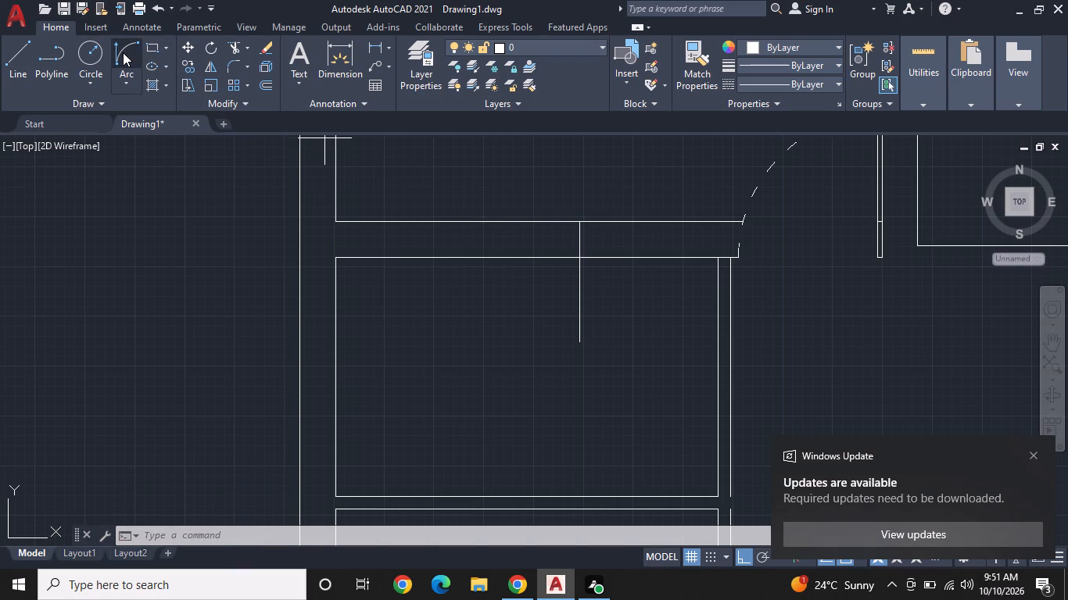
pyautogui.click(577, 337)
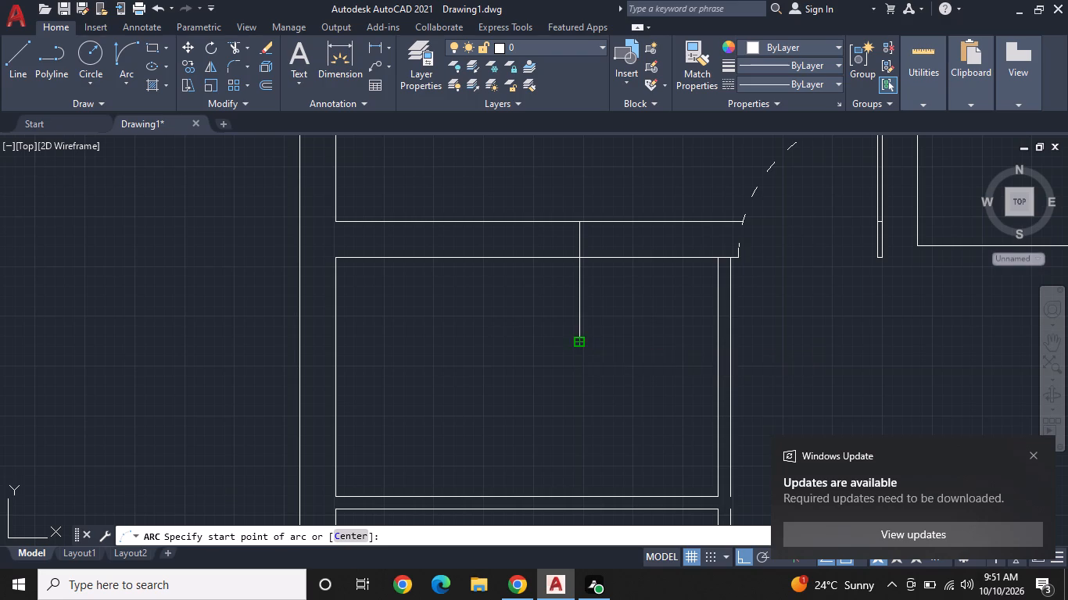
pyautogui.click(471, 219)
pyautogui.click(358, 275)
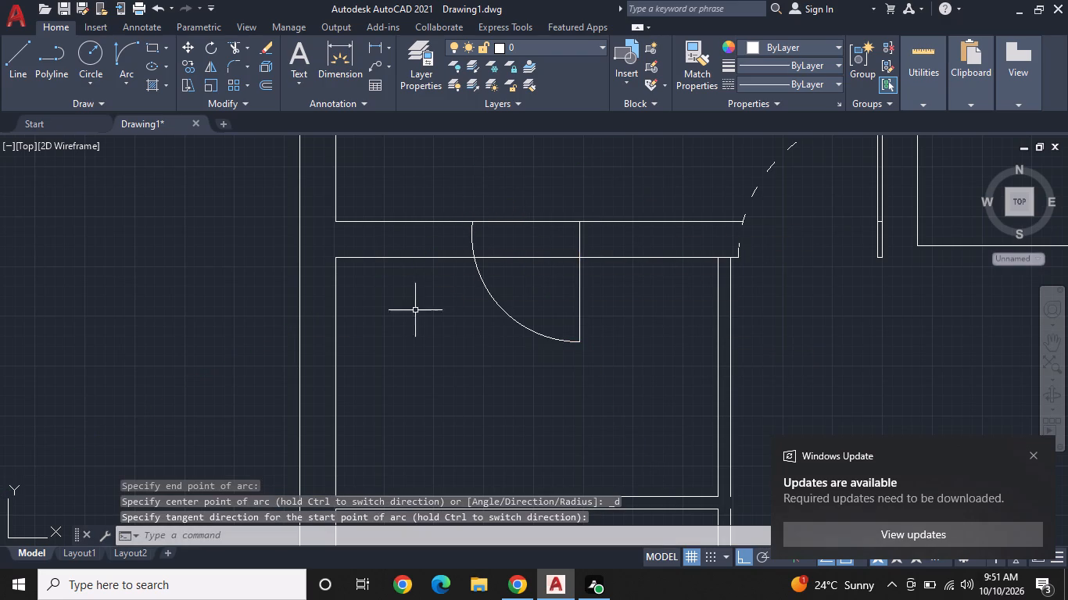
# Set the new swing arc's linetype to the dashed ACAD_ISO03W100.
pyautogui.click(529, 332)
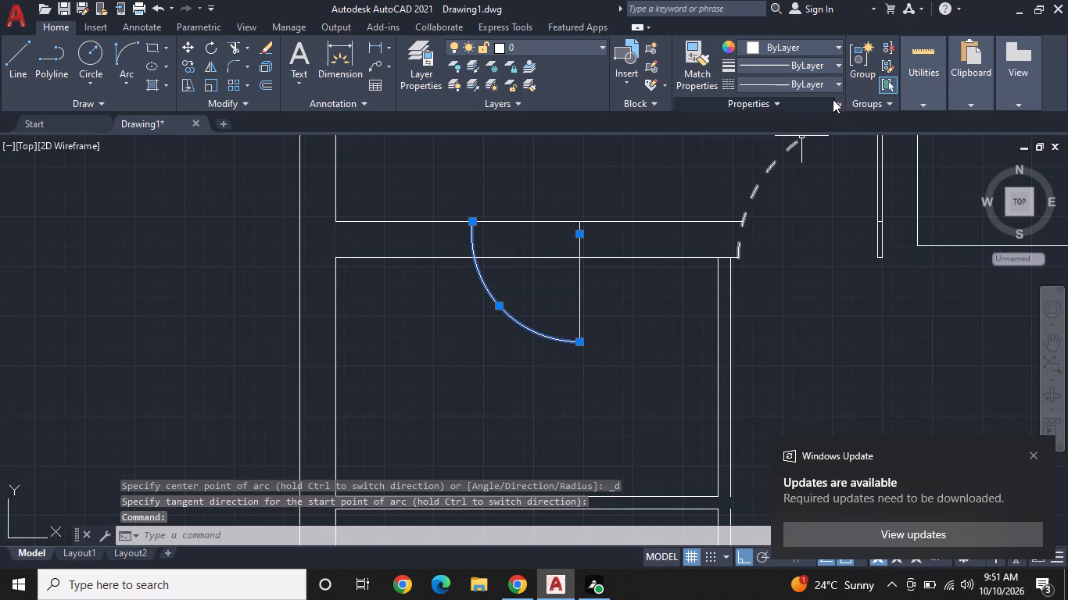
pyautogui.click(815, 87)
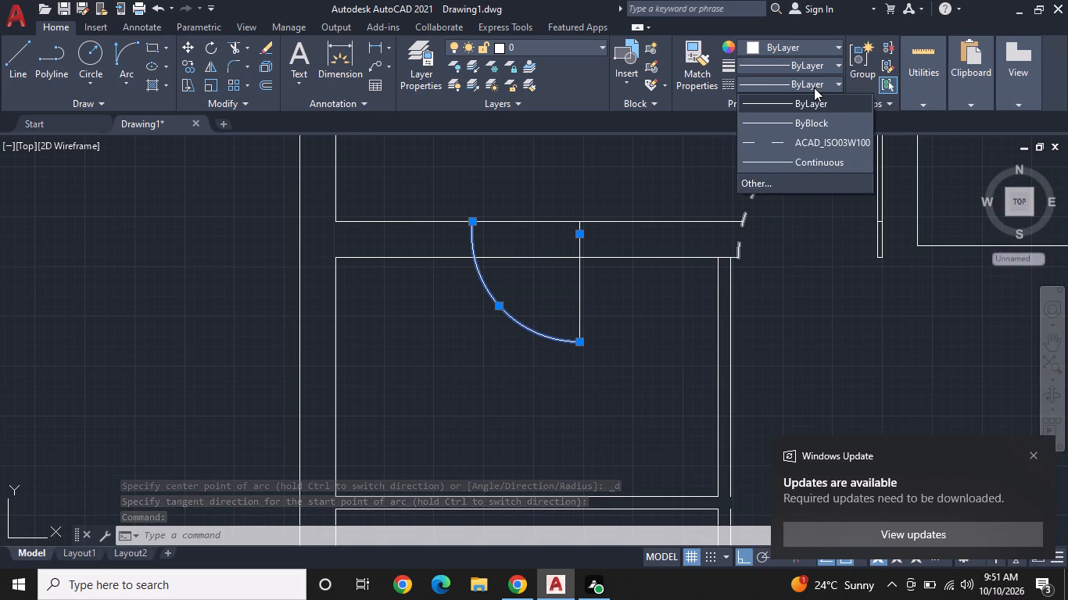
pyautogui.click(793, 146)
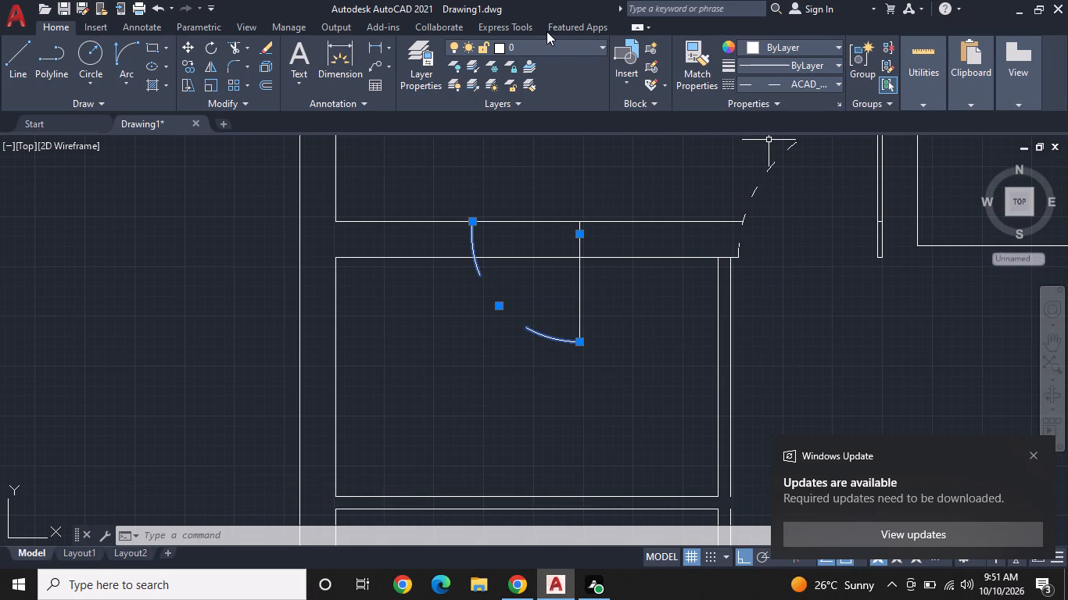
pyautogui.press('Escape')
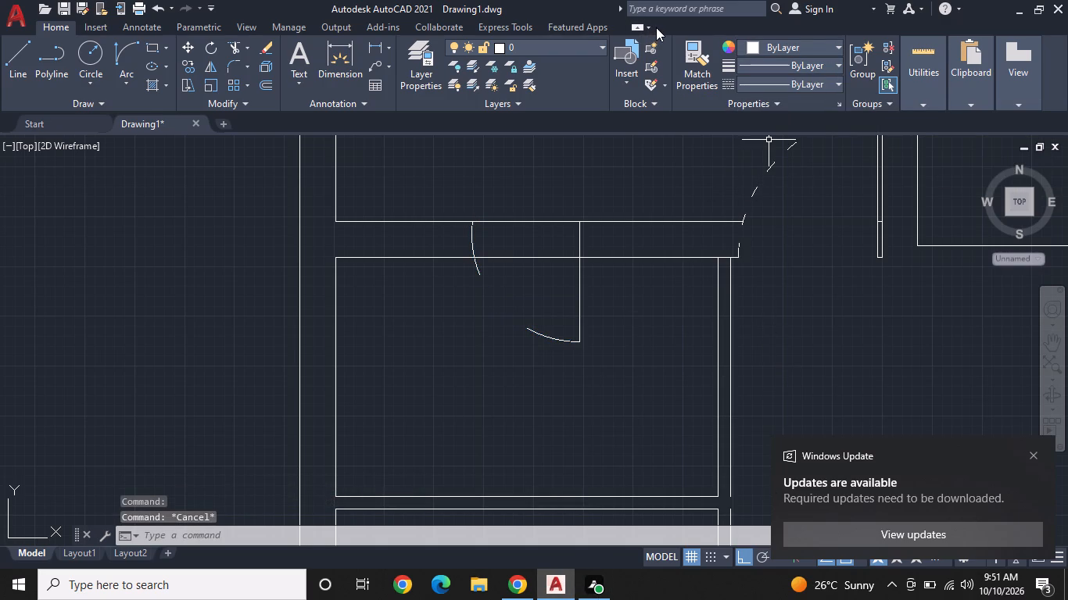
# With nothing selected, set the current linetype to ACAD_ISO03W100 and the current linetype scale to 0.25 in the object properties.
pyautogui.hotkey('ctrl', '1')
pyautogui.click(115, 129)
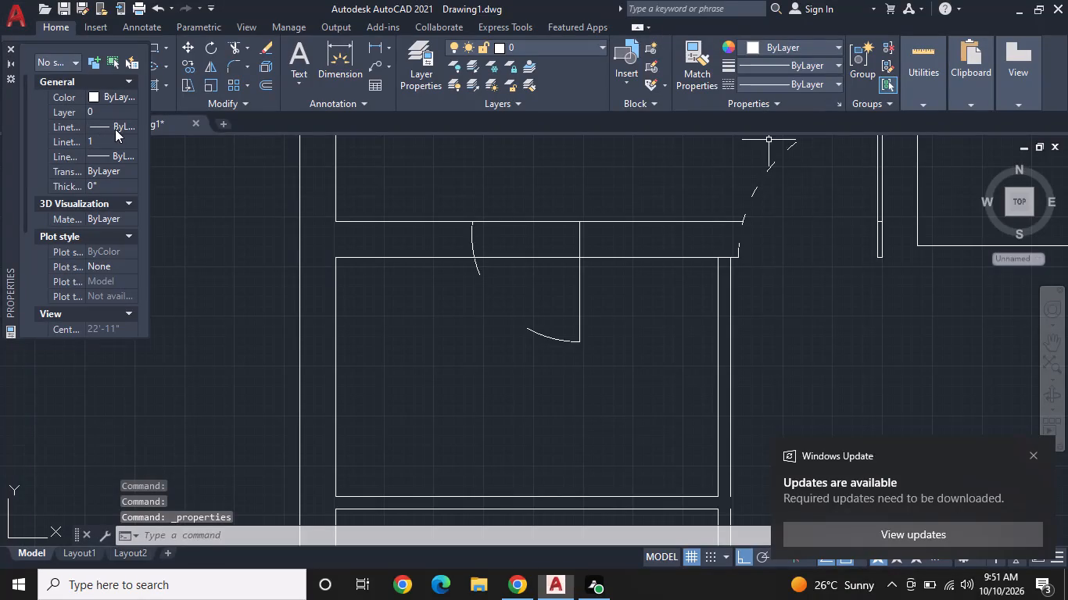
pyautogui.click(115, 129)
pyautogui.click(113, 165)
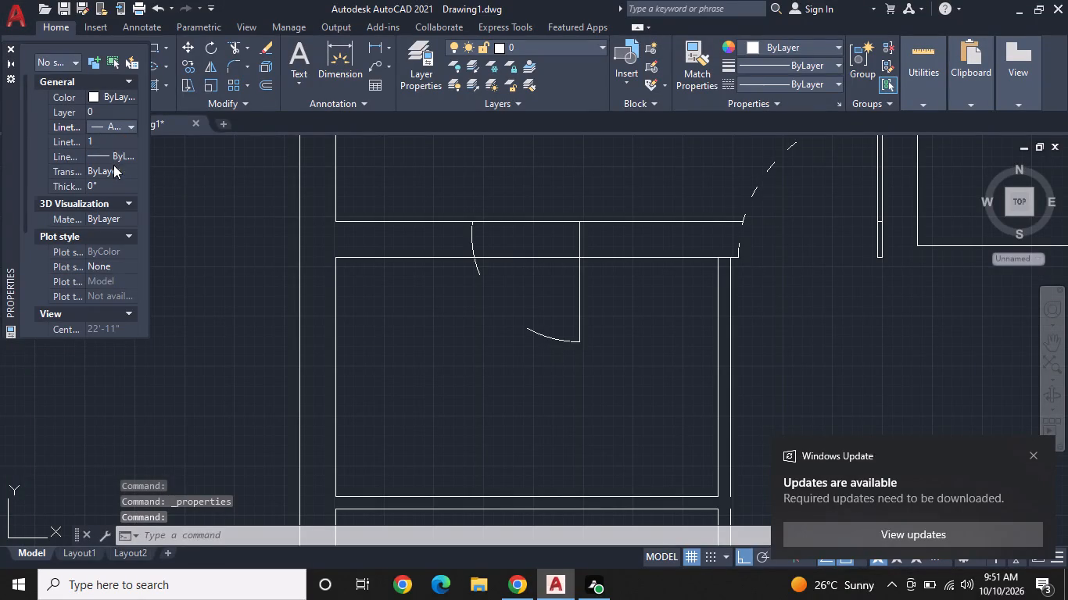
pyautogui.click(123, 138)
pyautogui.press('BackSpace')
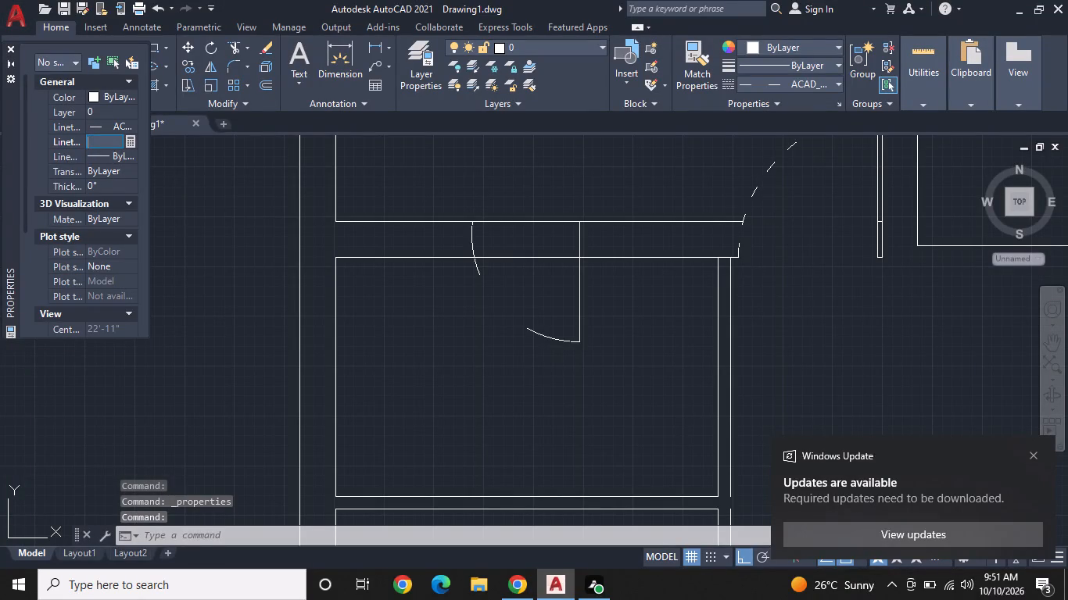
pyautogui.write('0.25')
pyautogui.press('Return')
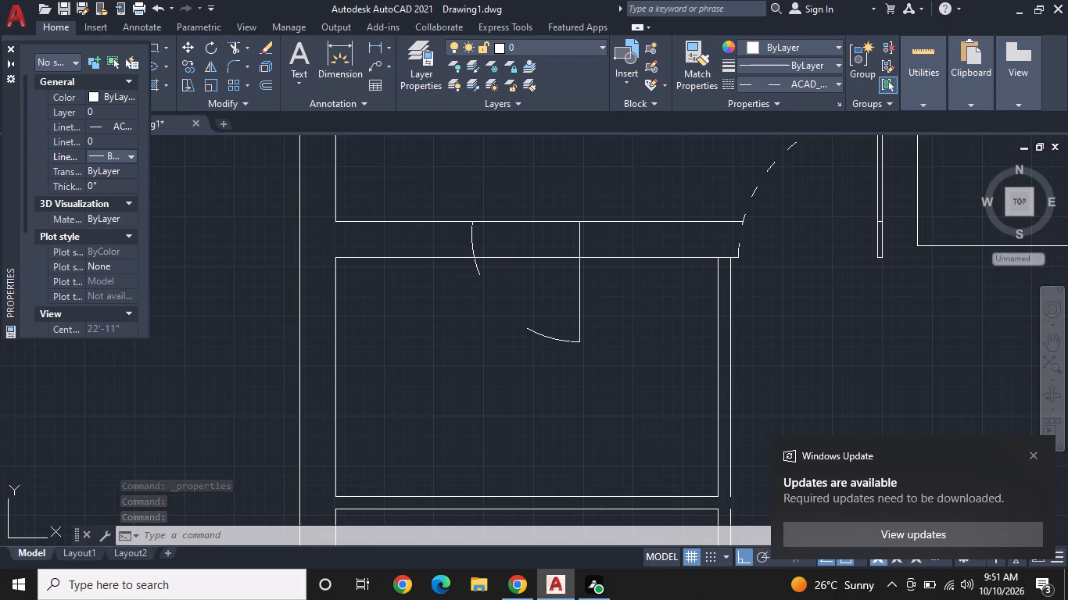
# Set the new swing arc's linetype scale to 0.25, close the properties and clear the selection.
pyautogui.click(532, 333)
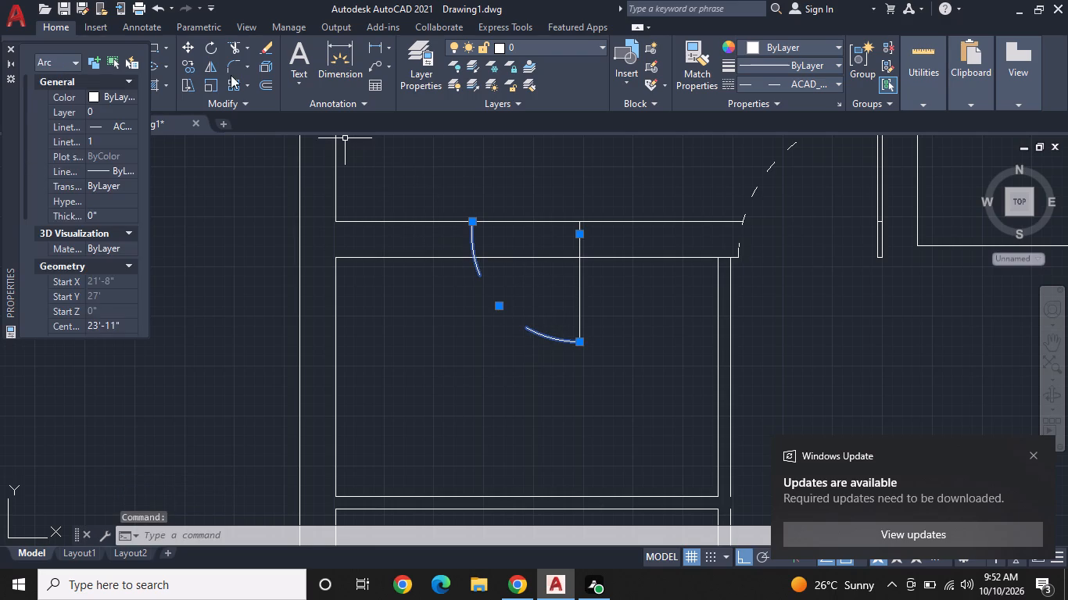
pyautogui.click(109, 141)
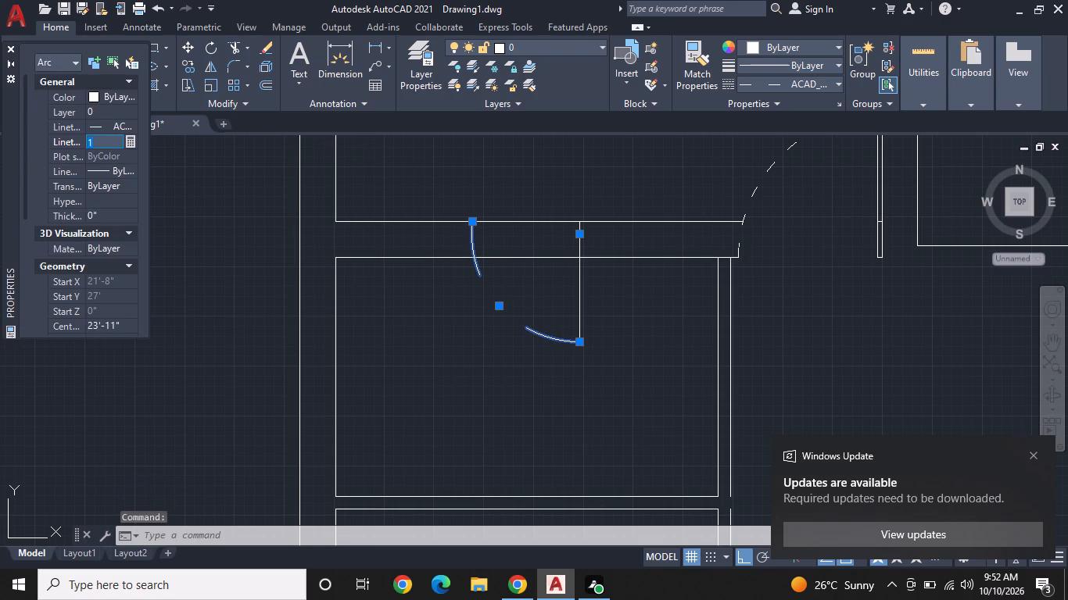
pyautogui.press('BackSpace')
pyautogui.write('0.25')
pyautogui.press('Return')
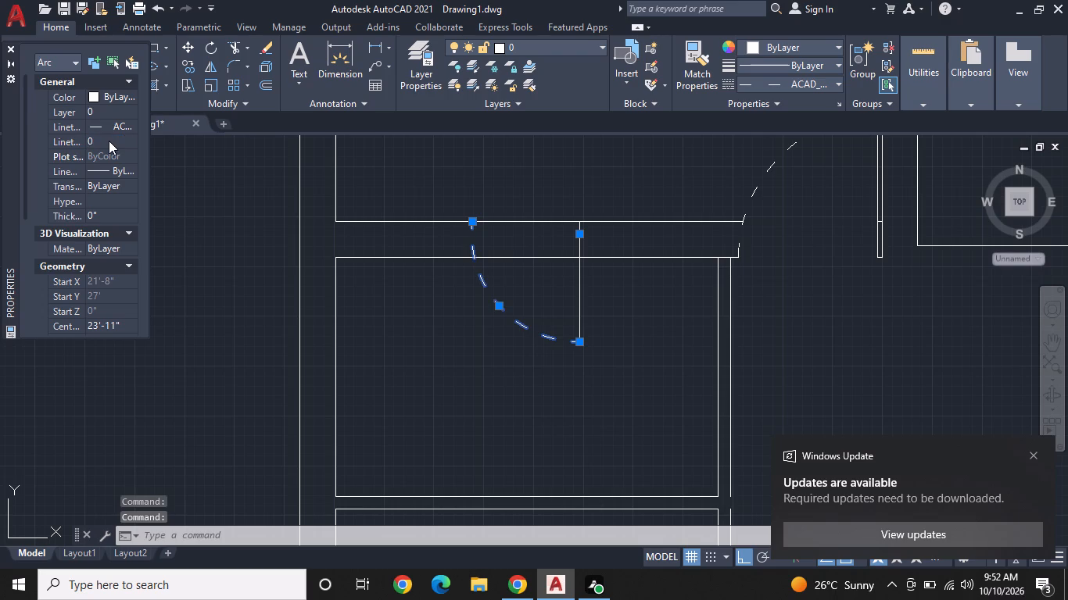
pyautogui.press('Escape')
pyautogui.click(12, 46)
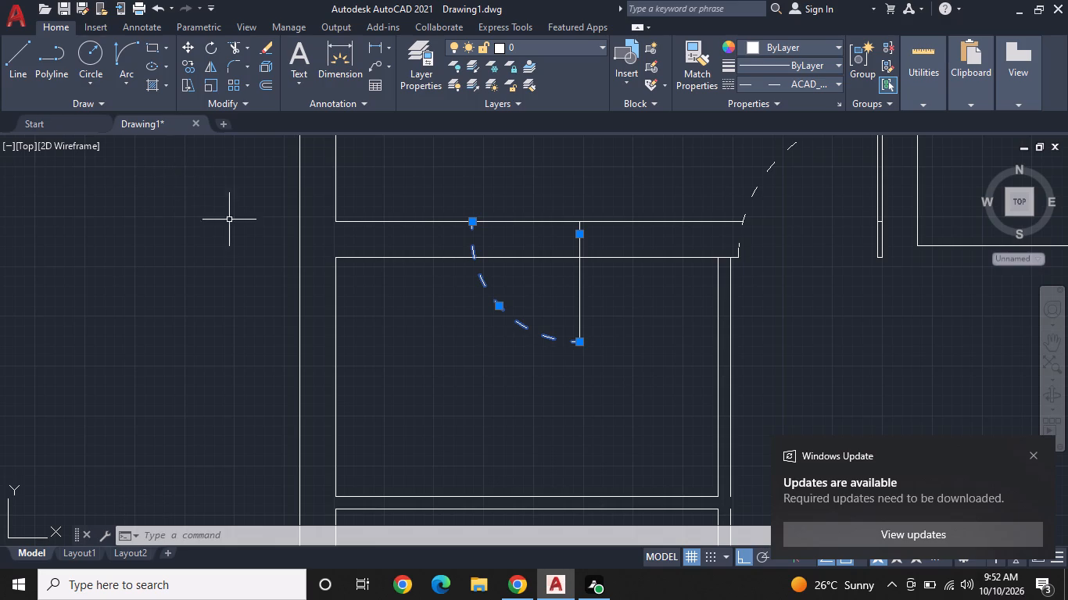
pyautogui.scroll(1, 309, 331)
pyautogui.moveTo(305, 327); pyautogui.dragTo(303, 281, button='middle')
pyautogui.scroll(1, 463, 63)
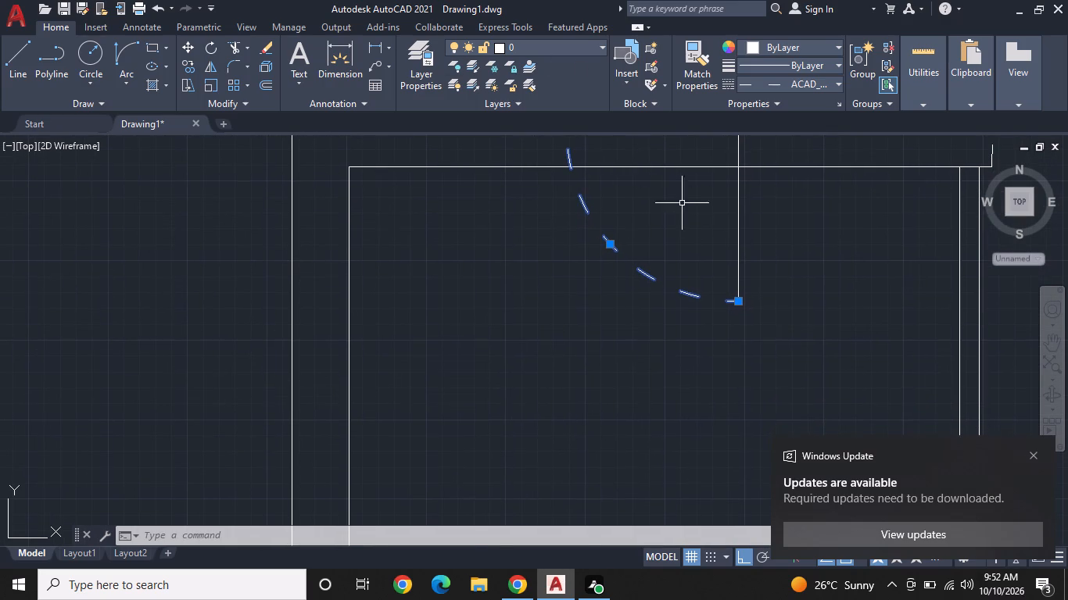
pyautogui.scroll(-2, 685, 208)
pyautogui.moveTo(706, 248); pyautogui.dragTo(625, 231, button='middle')
pyautogui.press('Escape')
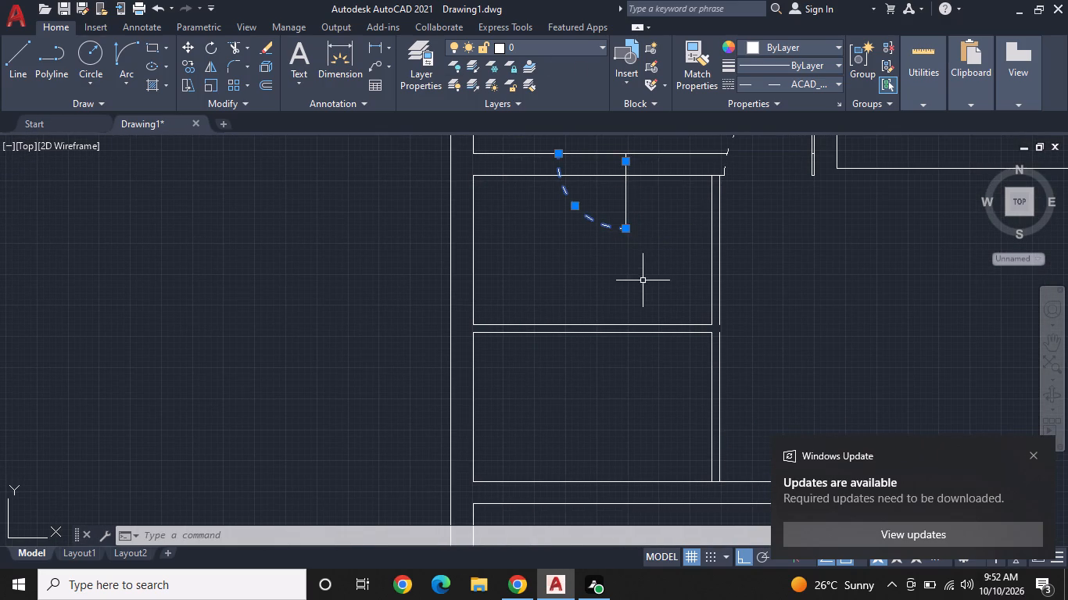
pyautogui.press('Escape')
pyautogui.press('Escape')
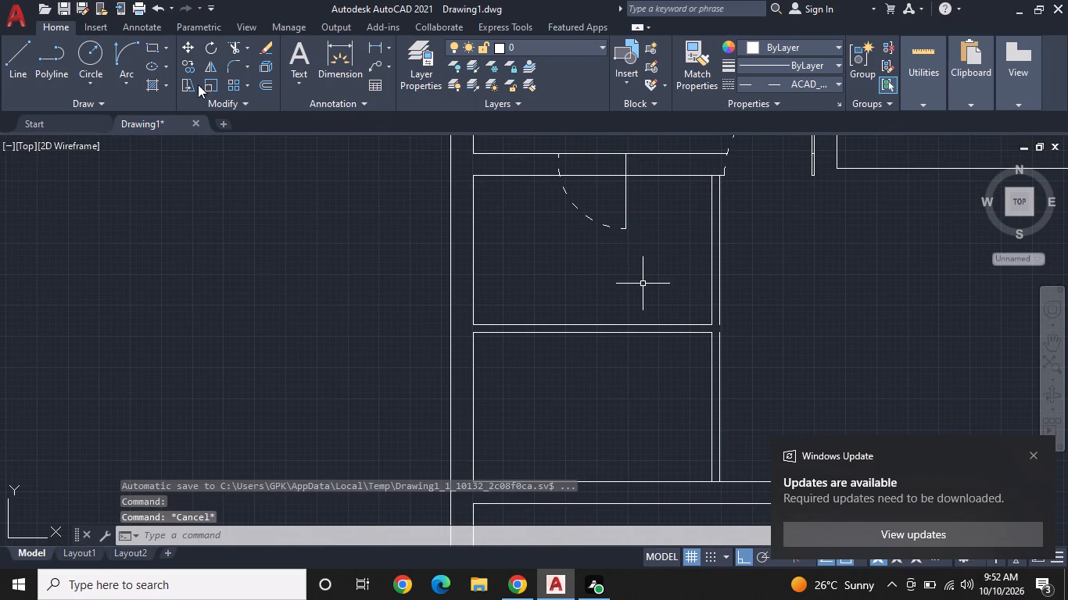
# Offset the vertical door line 1" toward the swing arc to give the door leaf its thickness.
pyautogui.click(268, 83)
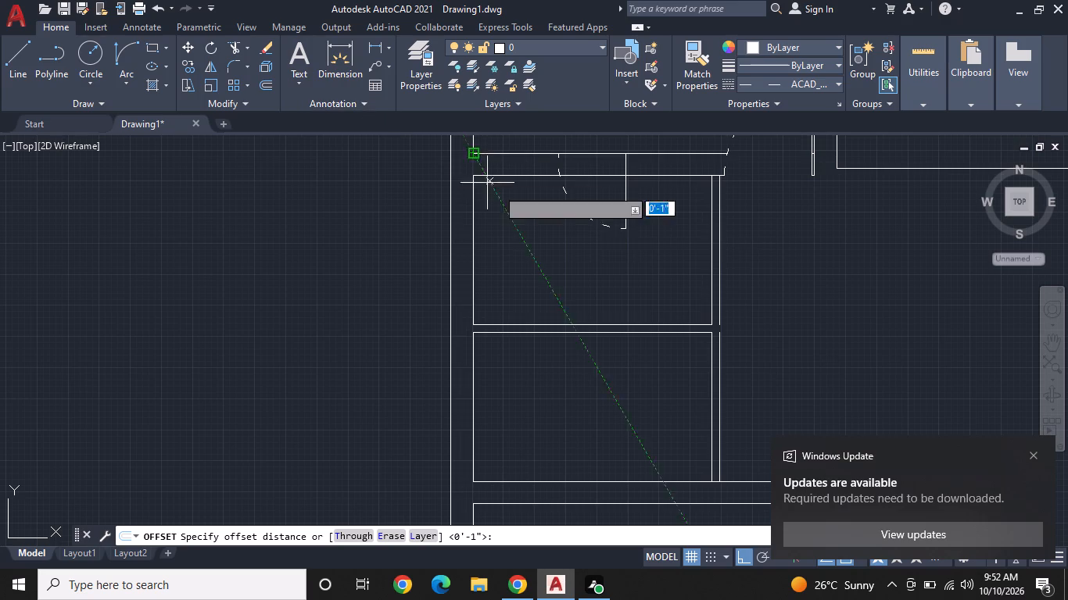
pyautogui.press('space')
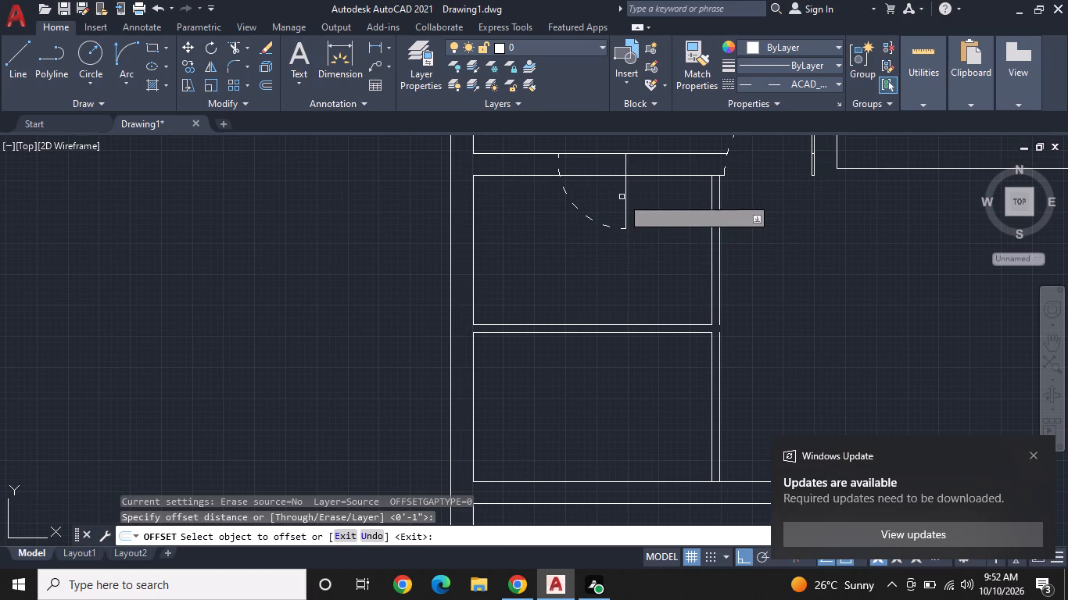
pyautogui.click(624, 192)
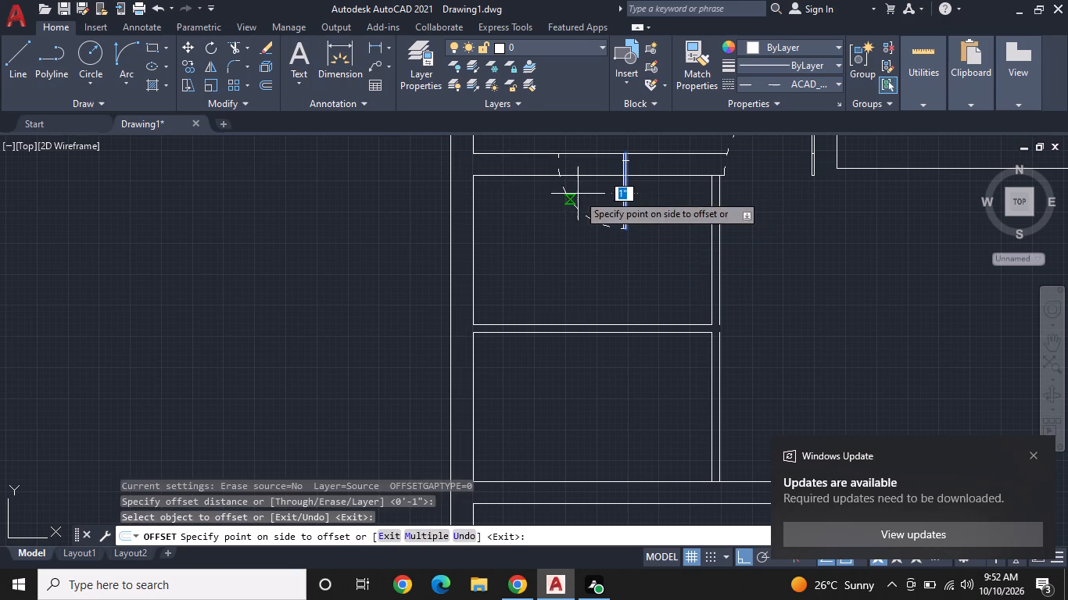
pyautogui.click(578, 194)
pyautogui.moveTo(607, 259); pyautogui.dragTo(580, 208, button='middle')
pyautogui.middleClick(580, 205)
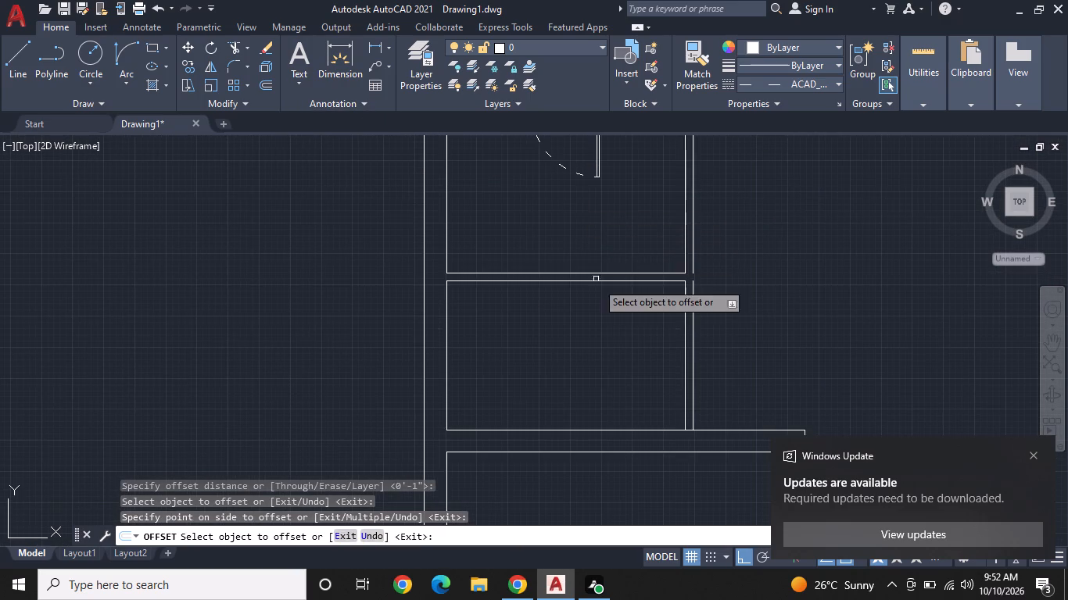
pyautogui.moveTo(602, 316); pyautogui.dragTo(592, 228, button='middle')
pyautogui.moveTo(608, 283); pyautogui.dragTo(604, 229, button='middle')
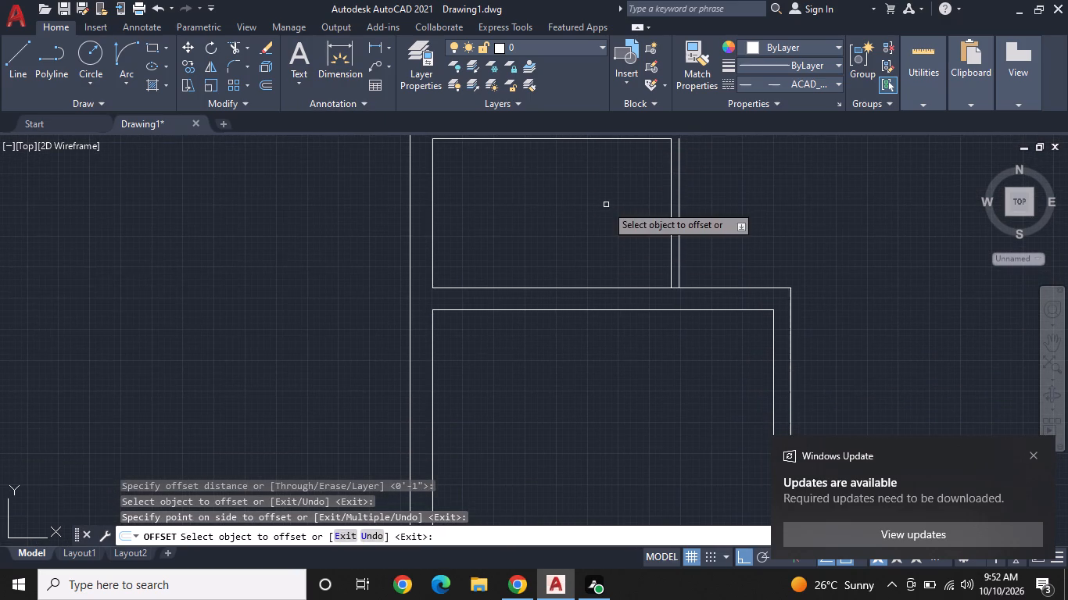
pyautogui.moveTo(587, 213); pyautogui.dragTo(582, 181, button='middle')
pyautogui.moveTo(582, 181); pyautogui.dragTo(584, 200, button='middle')
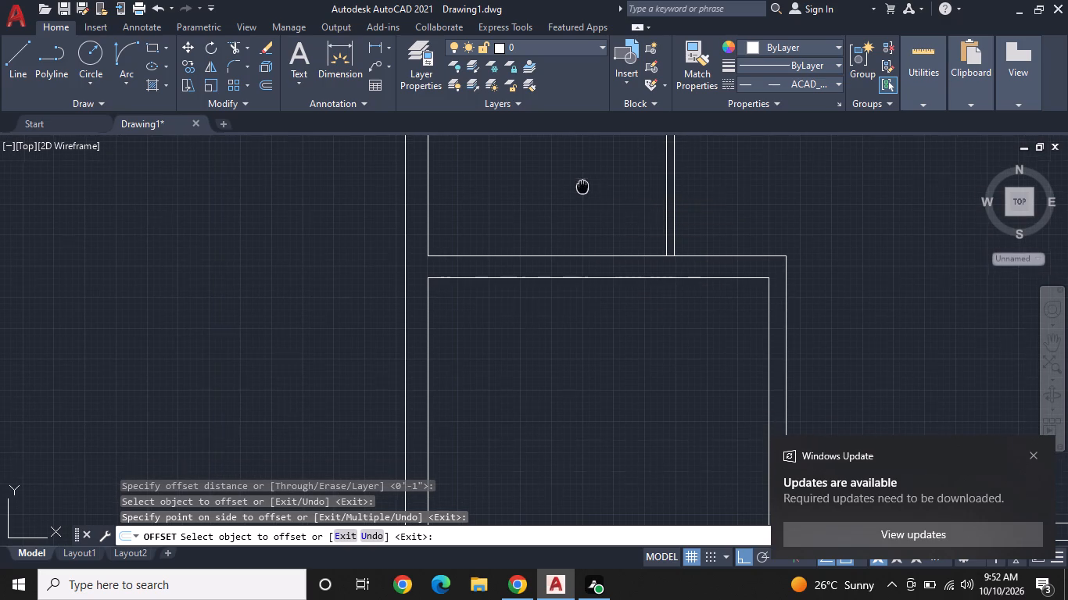
pyautogui.moveTo(584, 200); pyautogui.dragTo(618, 348, button='middle')
pyautogui.moveTo(620, 362); pyautogui.dragTo(630, 409, button='middle')
pyautogui.scroll(1, 630, 409)
pyautogui.moveTo(616, 211); pyautogui.dragTo(636, 416, button='middle')
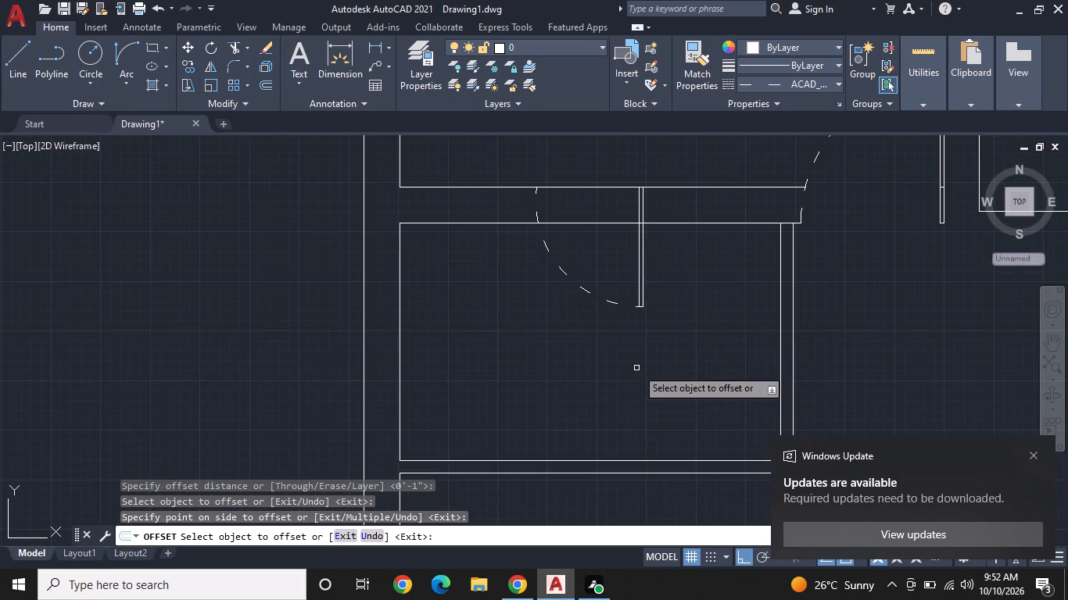
pyautogui.press('space')
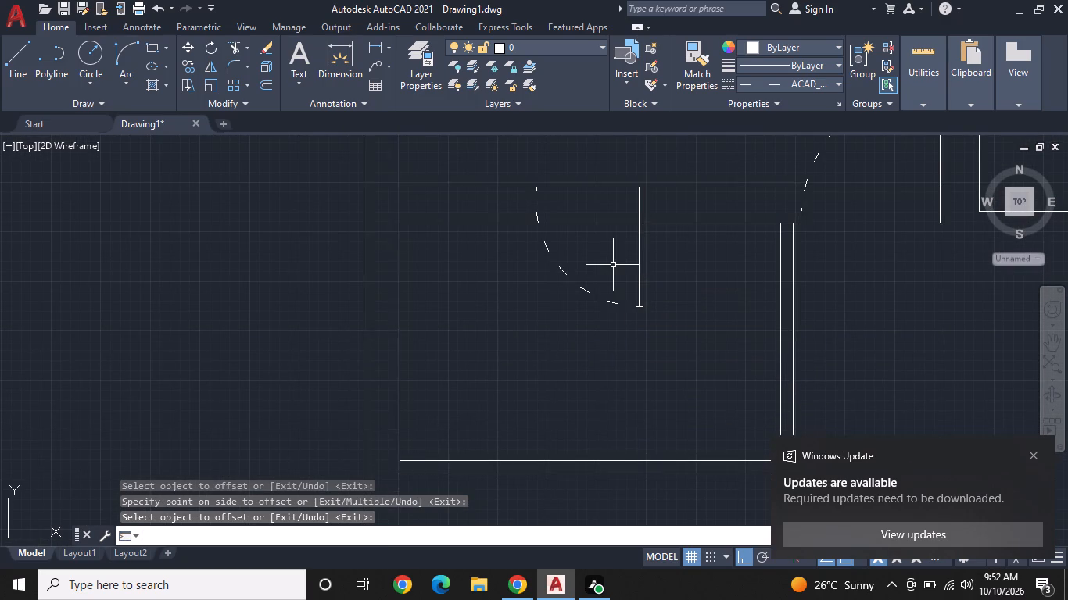
# Trim the lower wall line across the door opening, between the dashed swing arc and the door leaf.
pyautogui.write('TR')
pyautogui.press('space')
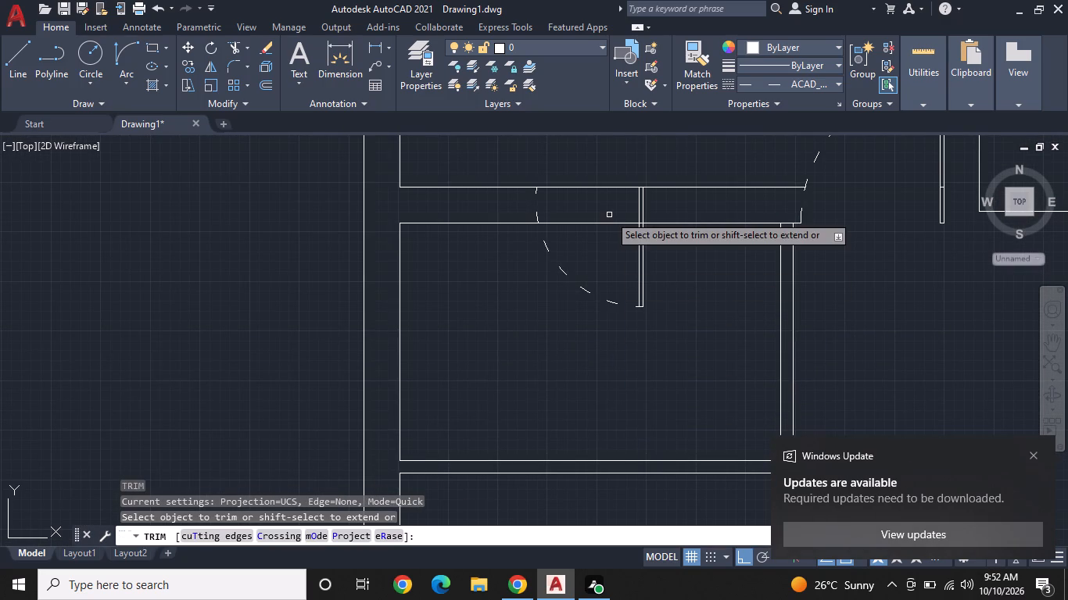
pyautogui.click(609, 223)
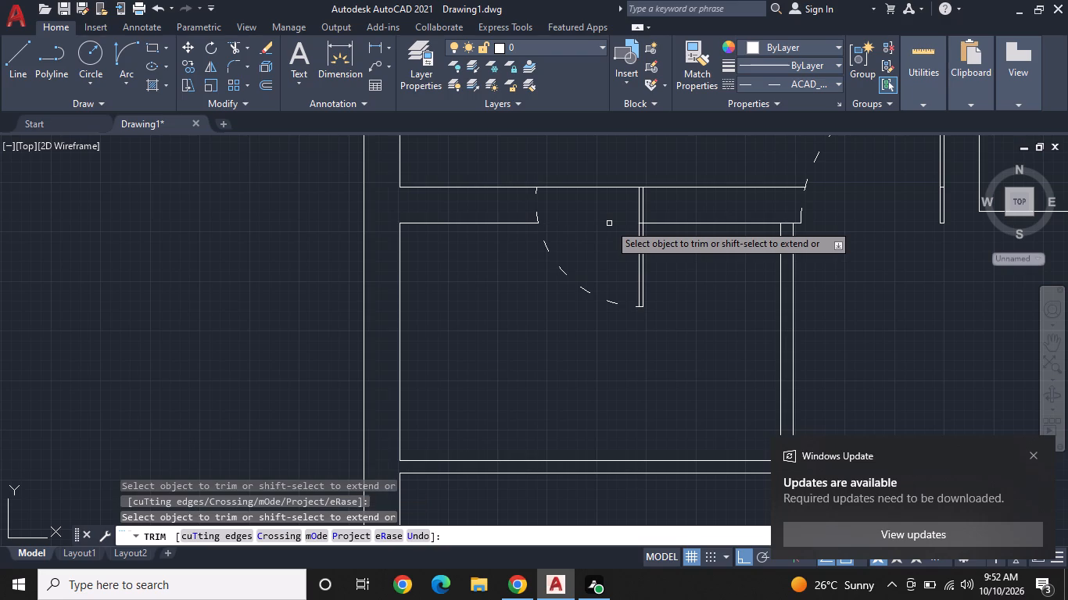
pyautogui.press('Escape')
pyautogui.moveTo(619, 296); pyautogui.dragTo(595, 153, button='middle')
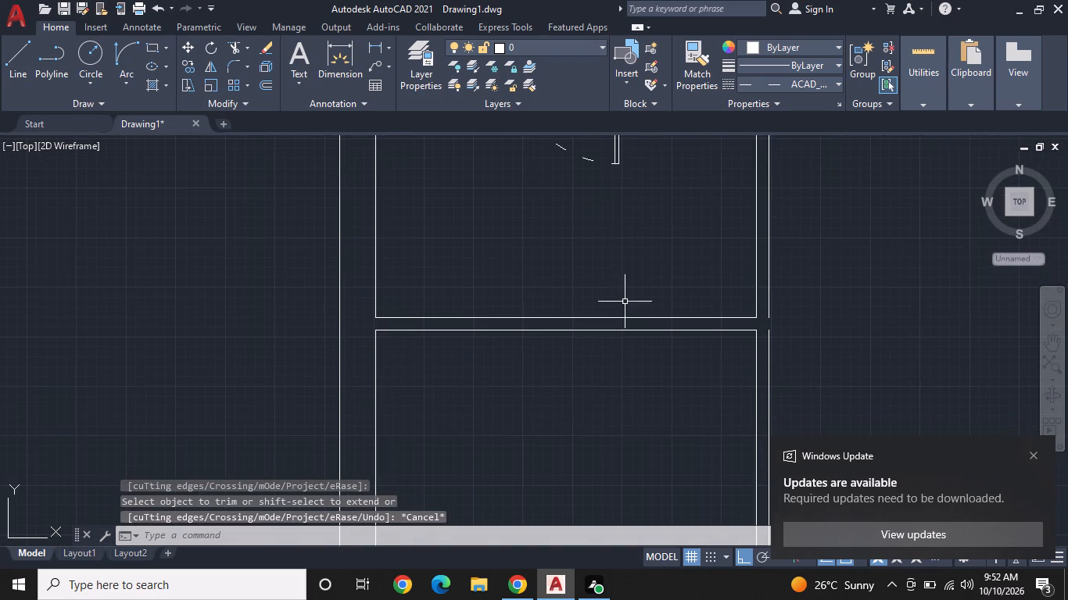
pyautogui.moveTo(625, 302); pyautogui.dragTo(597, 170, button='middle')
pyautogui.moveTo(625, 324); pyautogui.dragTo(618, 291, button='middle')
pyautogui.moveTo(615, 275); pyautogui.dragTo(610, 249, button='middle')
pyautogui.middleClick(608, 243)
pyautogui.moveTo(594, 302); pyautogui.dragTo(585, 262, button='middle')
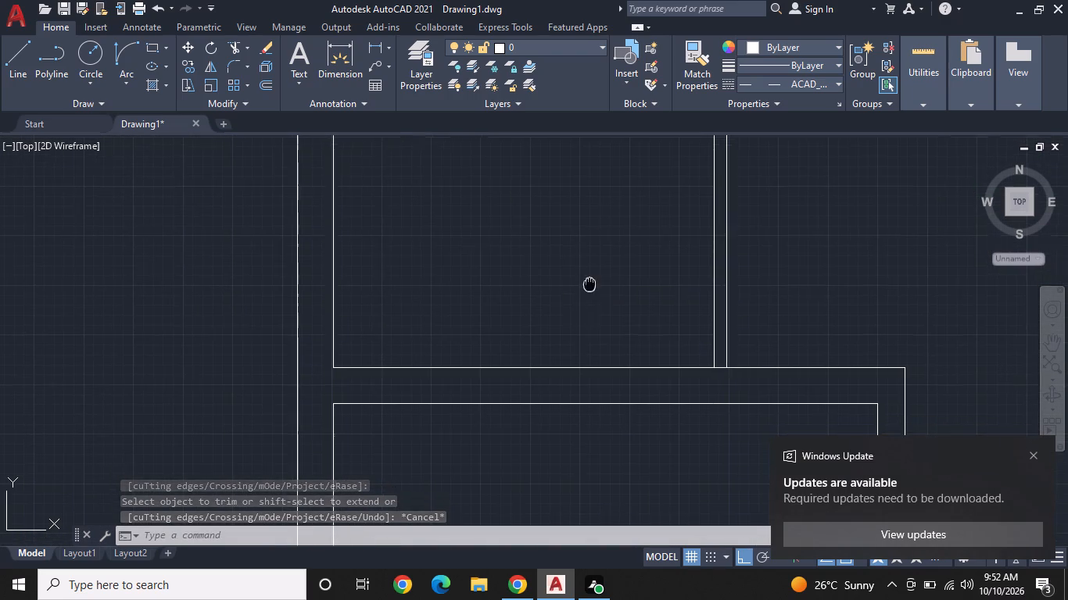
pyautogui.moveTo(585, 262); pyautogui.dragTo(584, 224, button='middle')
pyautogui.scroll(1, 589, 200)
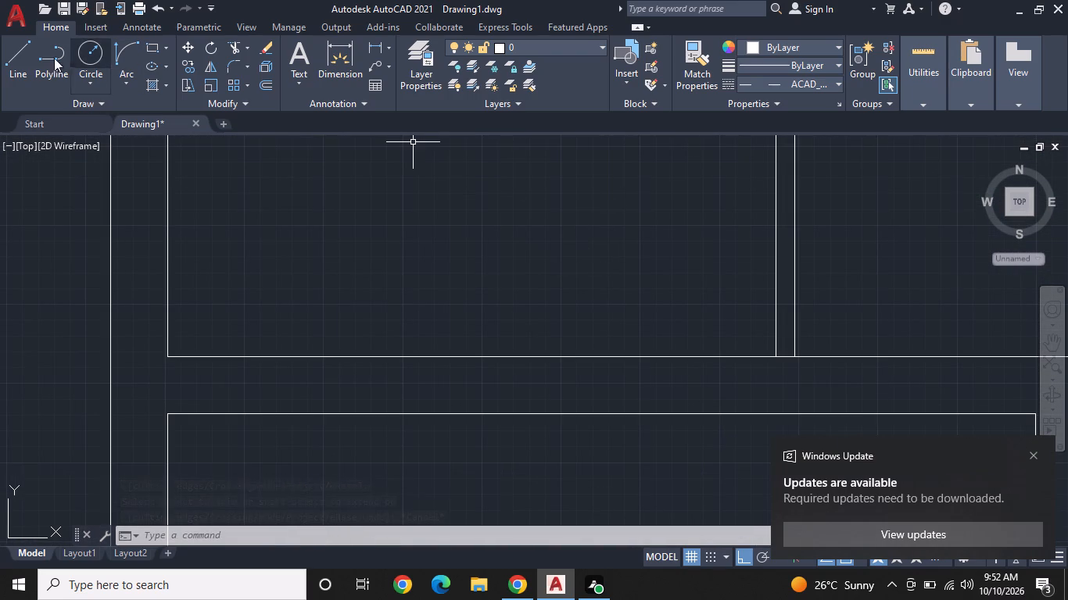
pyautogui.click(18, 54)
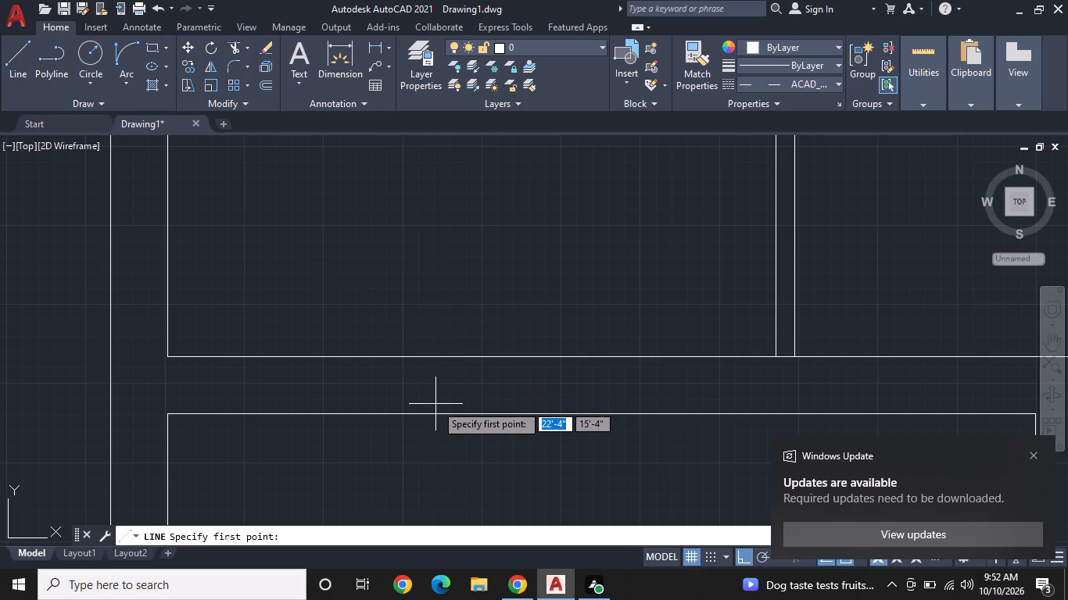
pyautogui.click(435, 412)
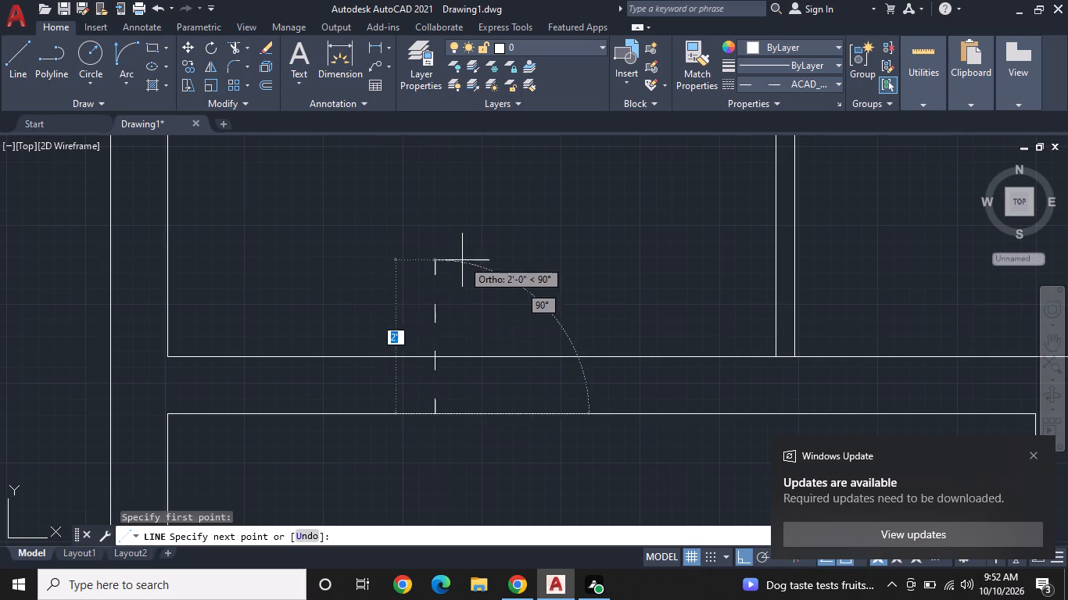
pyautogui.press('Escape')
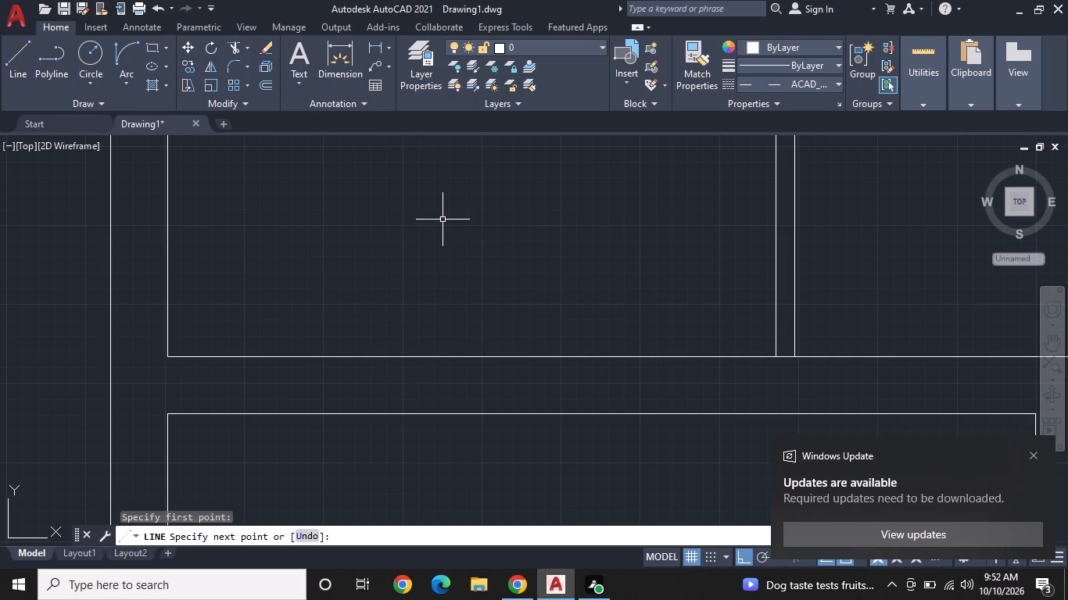
# Set the current linetype back to ByLayer.
pyautogui.click(786, 77)
pyautogui.click(779, 102)
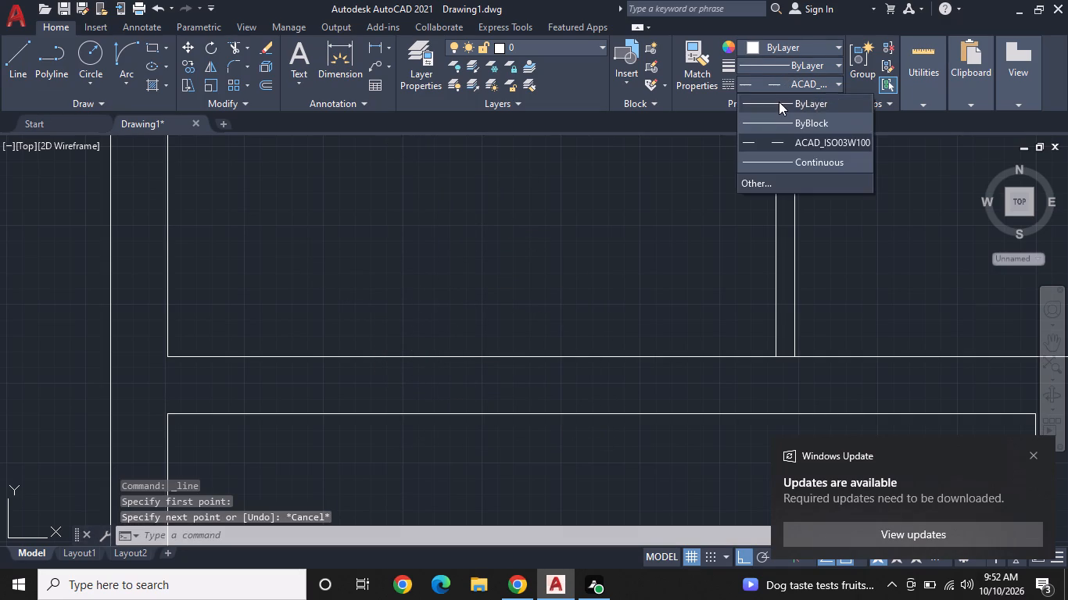
# Draw a vertical door line from the lower room's top inner wall line up across the wall into the room above.
pyautogui.write('L')
pyautogui.press('space')
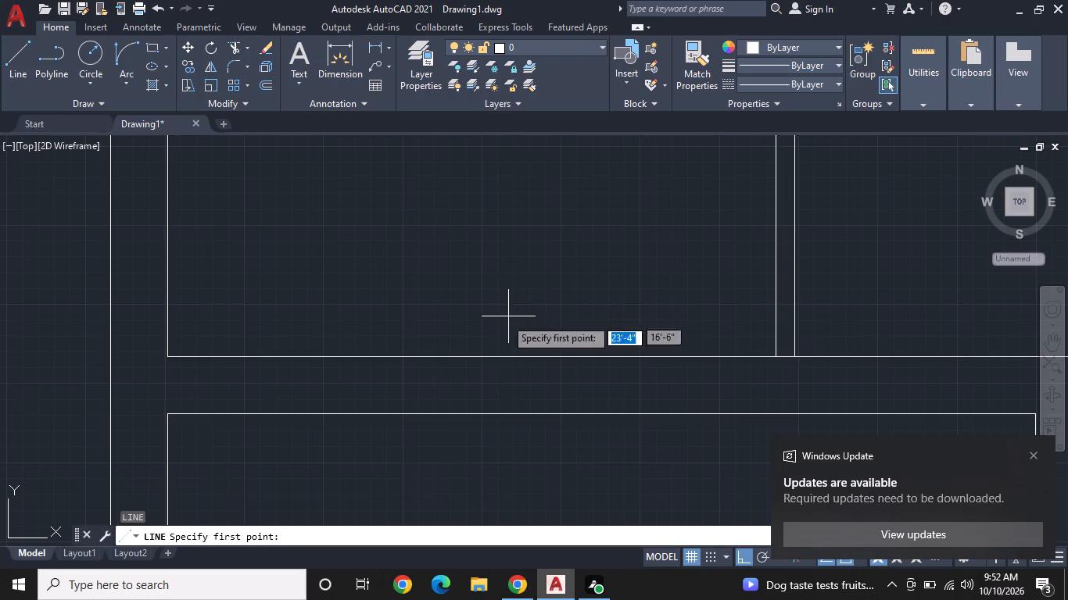
pyautogui.click(422, 412)
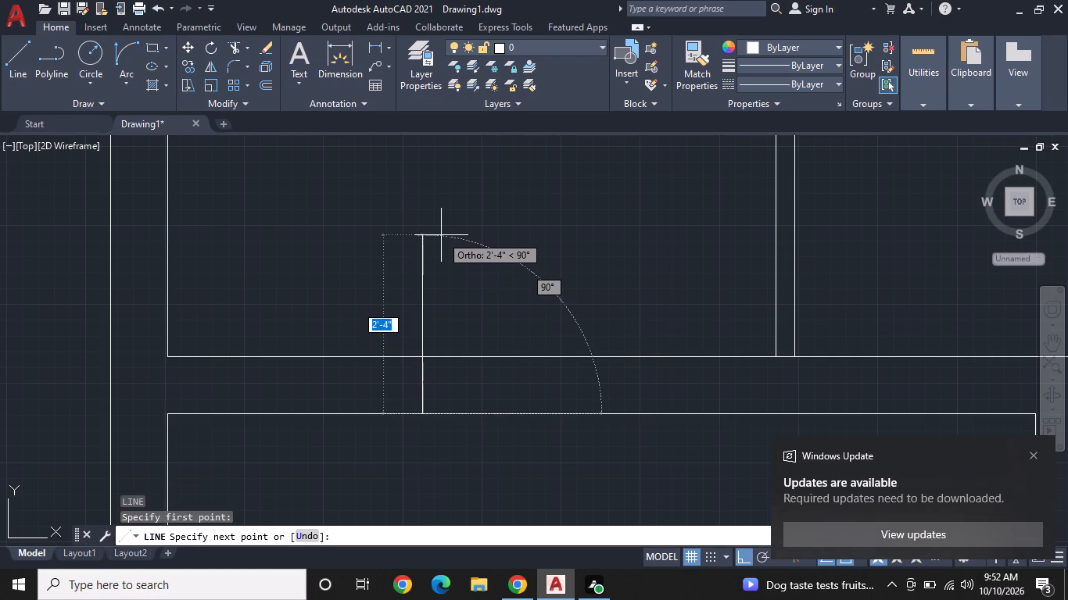
pyautogui.click(439, 223)
pyautogui.press('space')
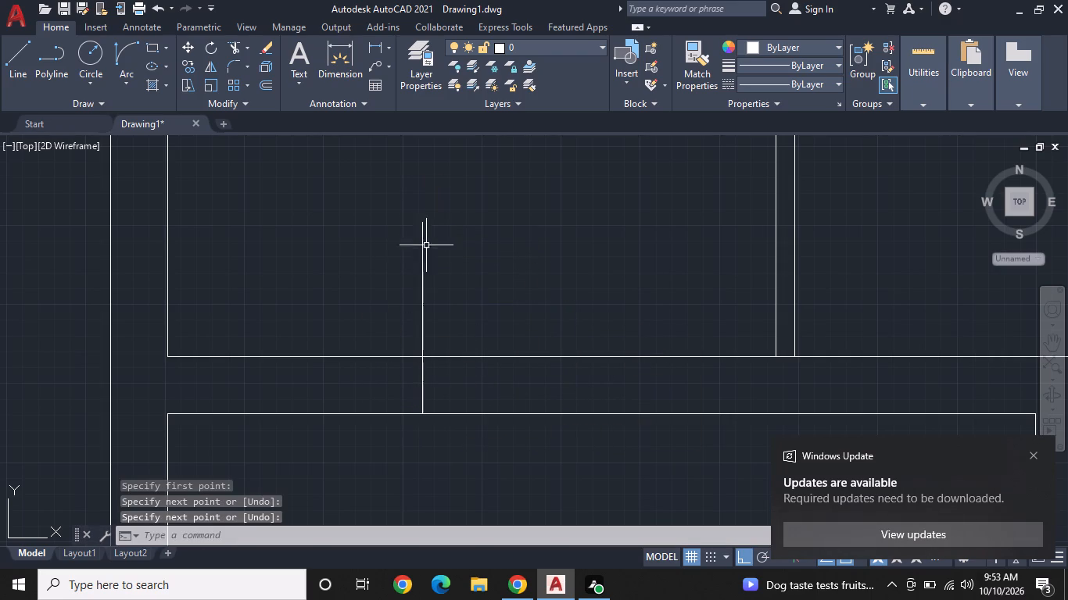
# Draw a horizontal line about 2'-5" long from the foot of the door line along the wall toward the right.
pyautogui.press('space')
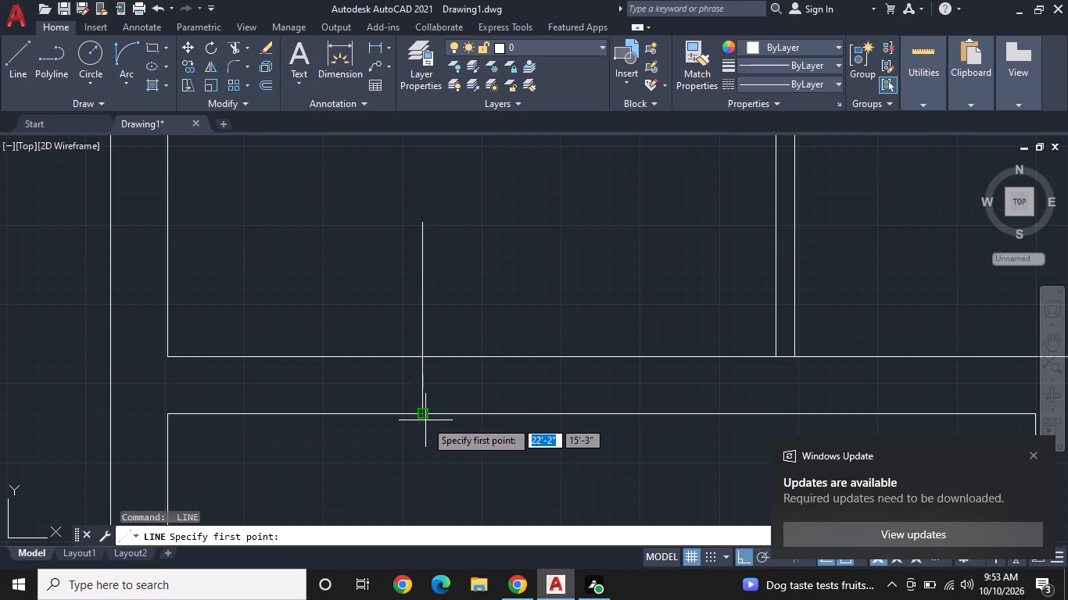
pyautogui.click(425, 416)
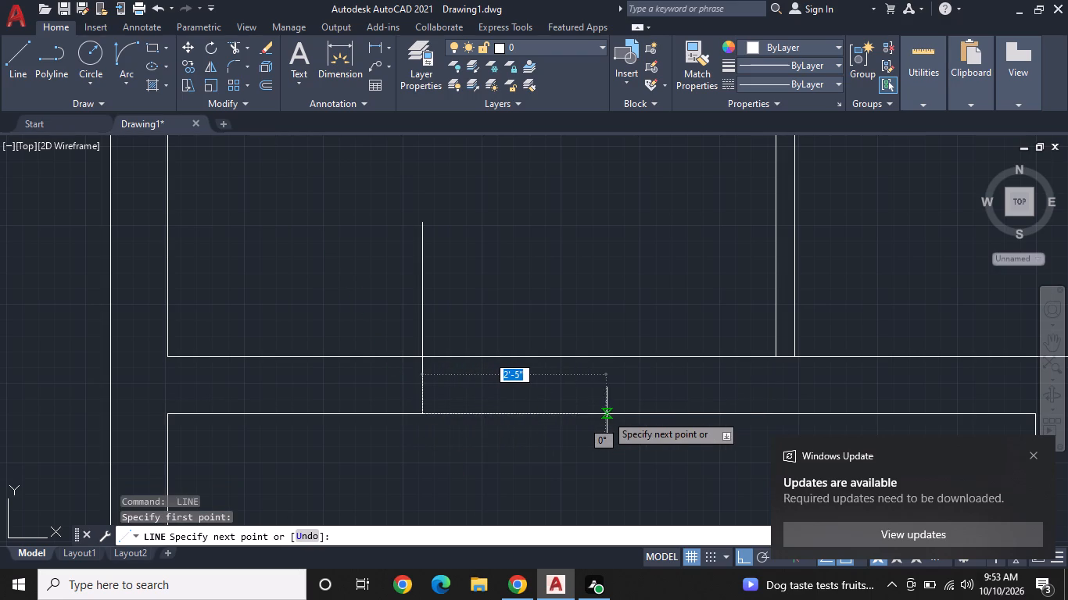
pyautogui.doubleClick(612, 414)
pyautogui.press('space')
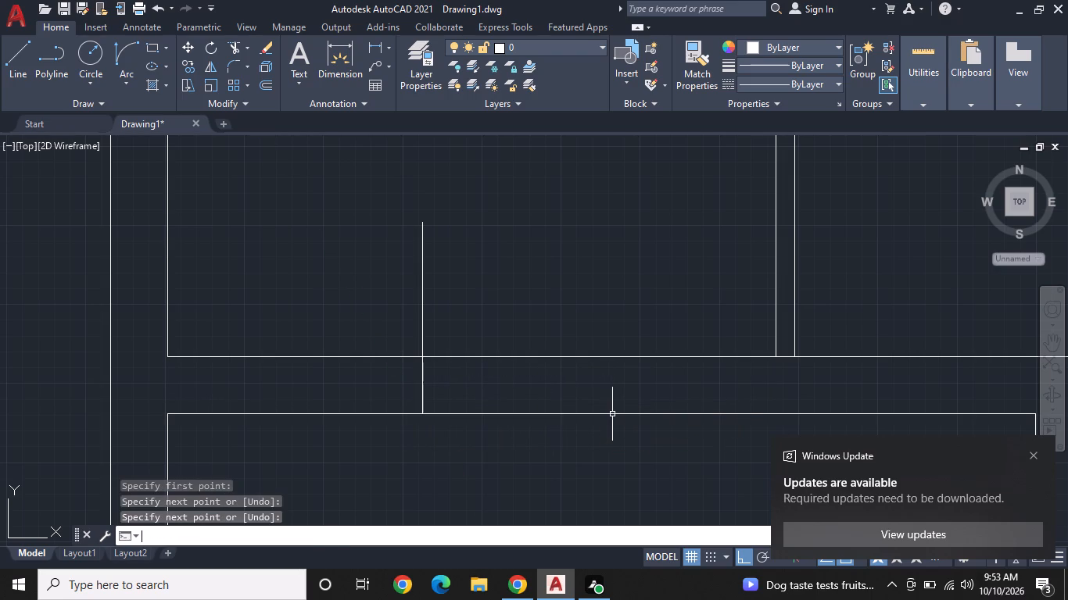
# Draw a start-end-direction swing arc from the top of the door line to the far end of the horizontal line, starting horizontally.
pyautogui.click(132, 52)
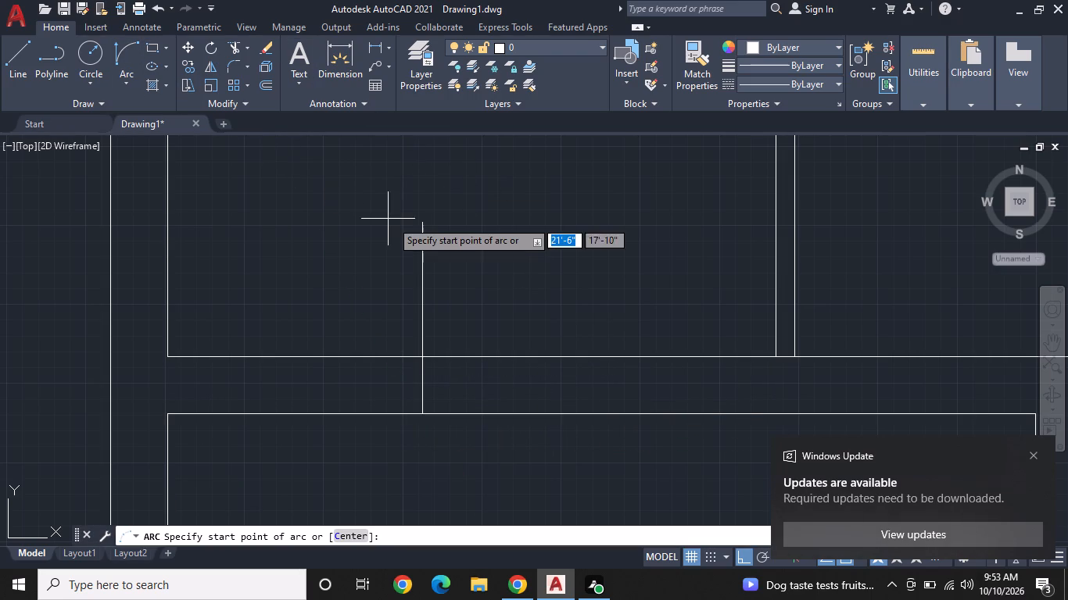
pyautogui.click(426, 227)
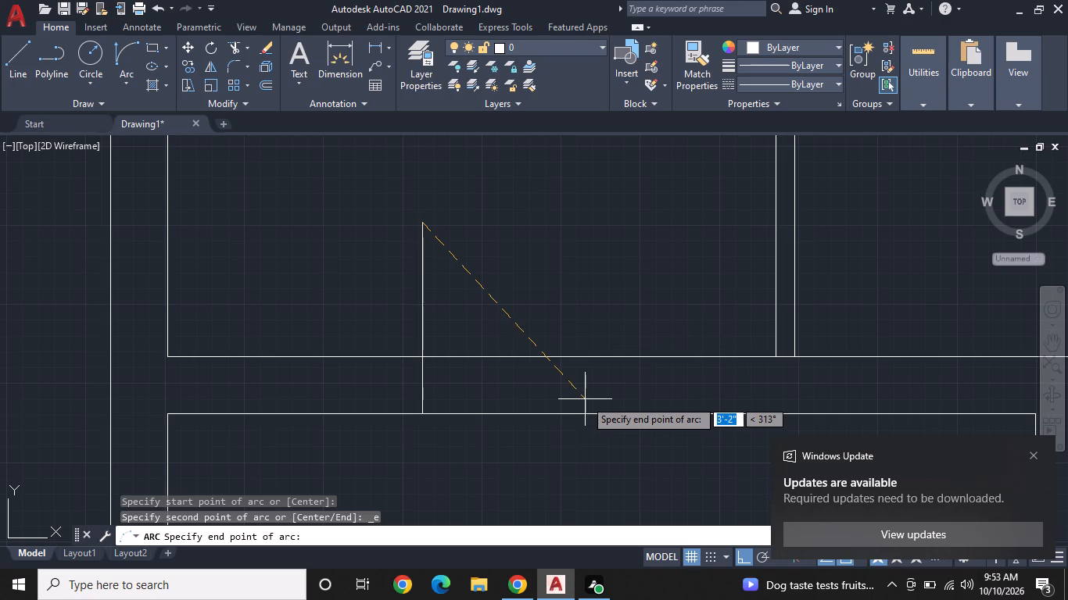
pyautogui.click(616, 417)
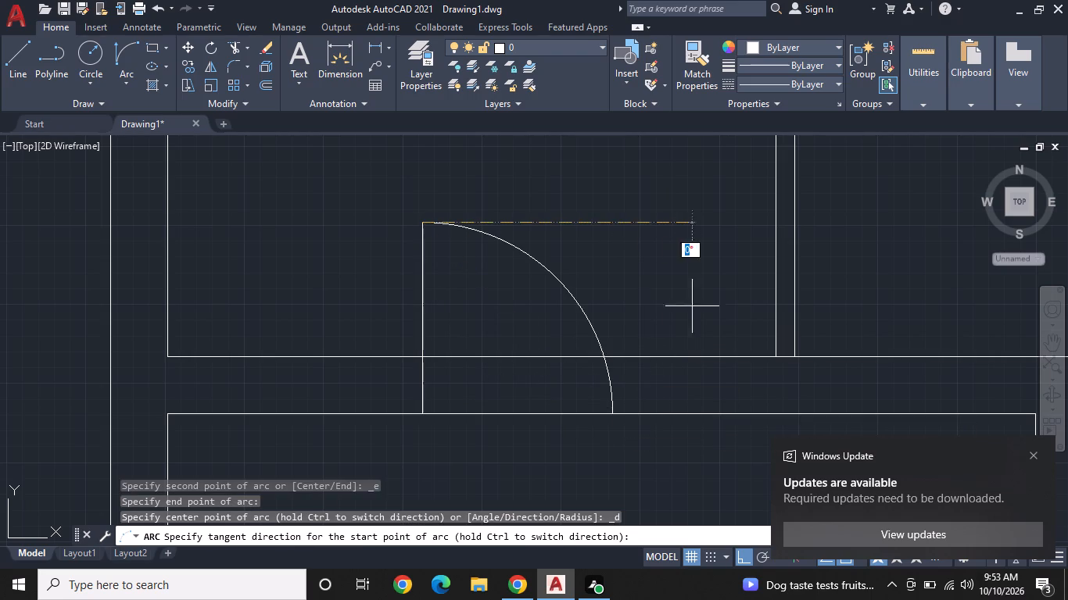
pyautogui.click(719, 238)
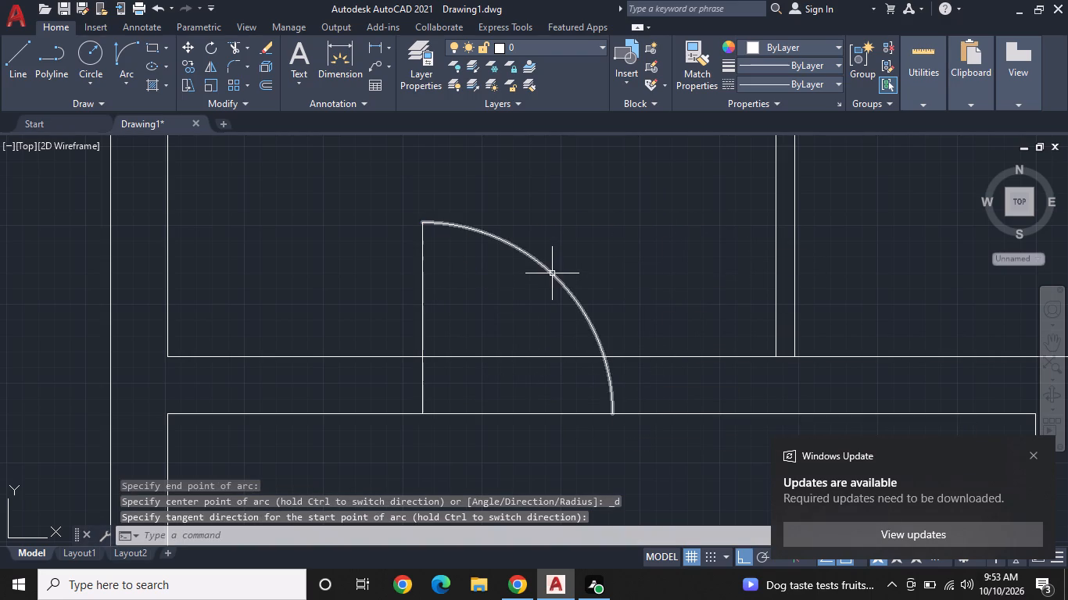
# Set the new swing arc's linetype to the dashed ACAD_ISO03W100 and clear the selection.
pyautogui.click(552, 273)
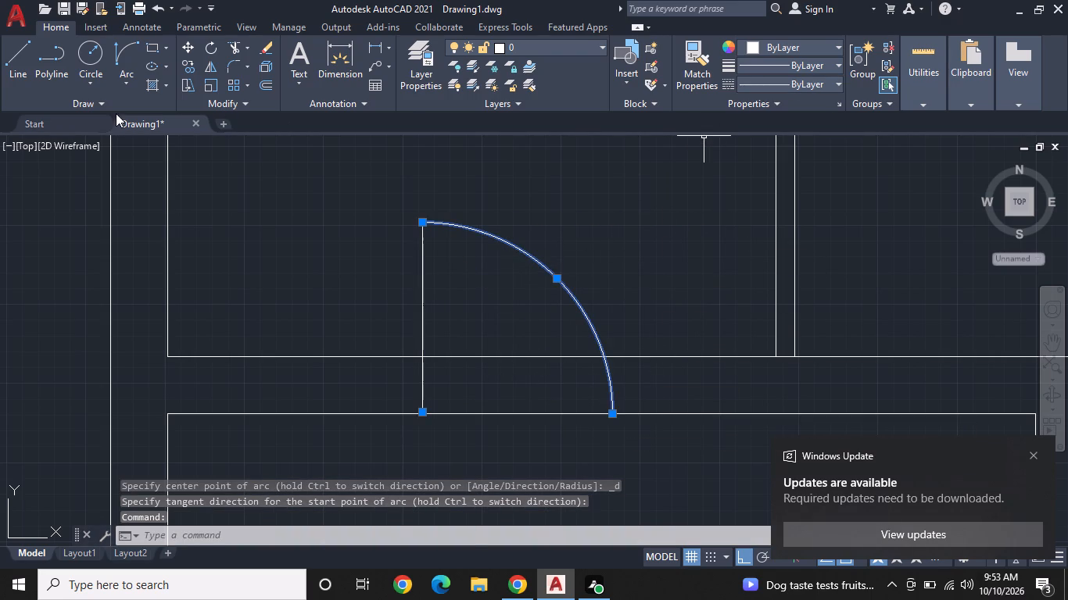
pyautogui.click(826, 85)
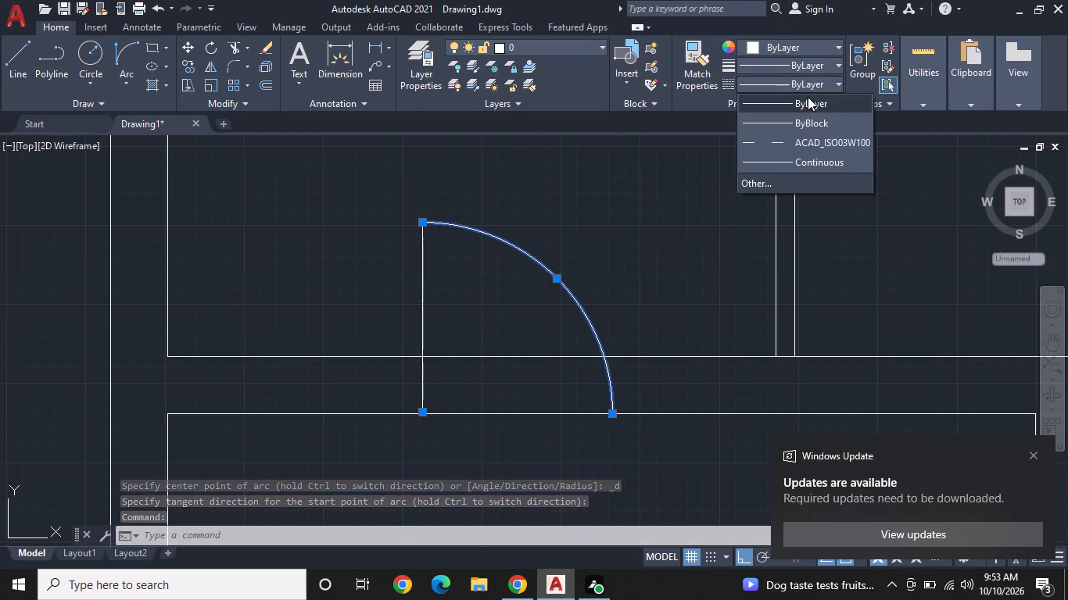
pyautogui.click(769, 143)
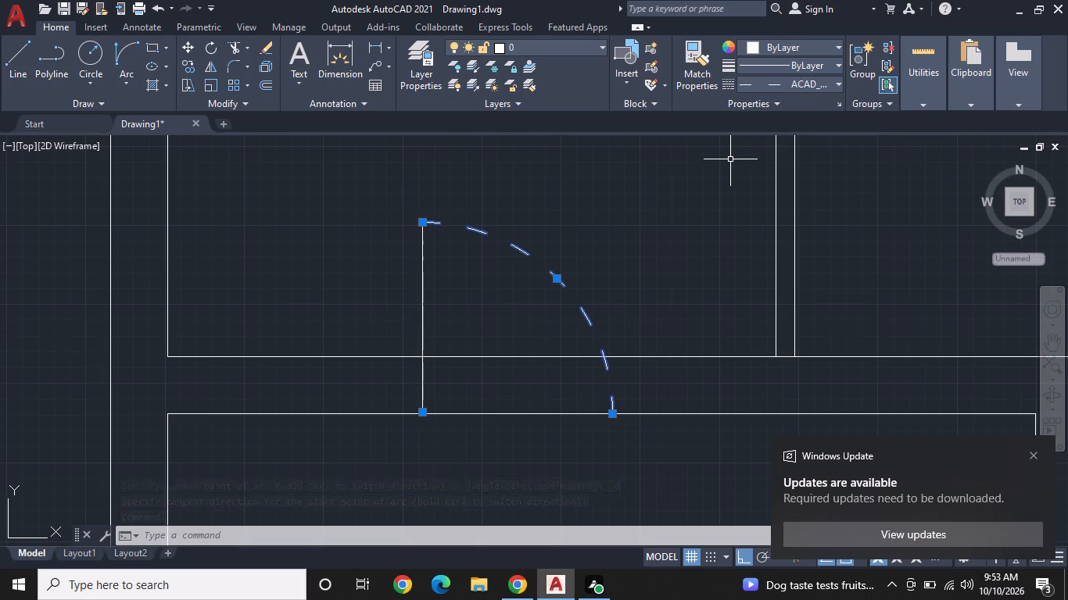
pyautogui.press('Escape')
# Offset the vertical door line 1" toward the swing arc to give the door leaf its thickness.
pyautogui.moveTo(568, 180); pyautogui.dragTo(569, 127, button='middle')
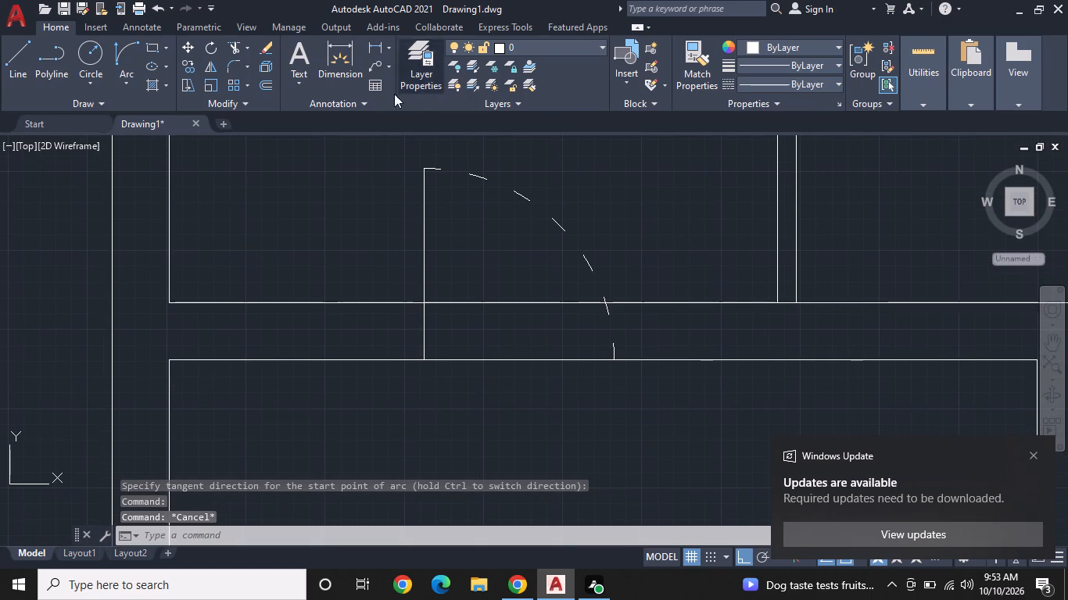
pyautogui.click(263, 85)
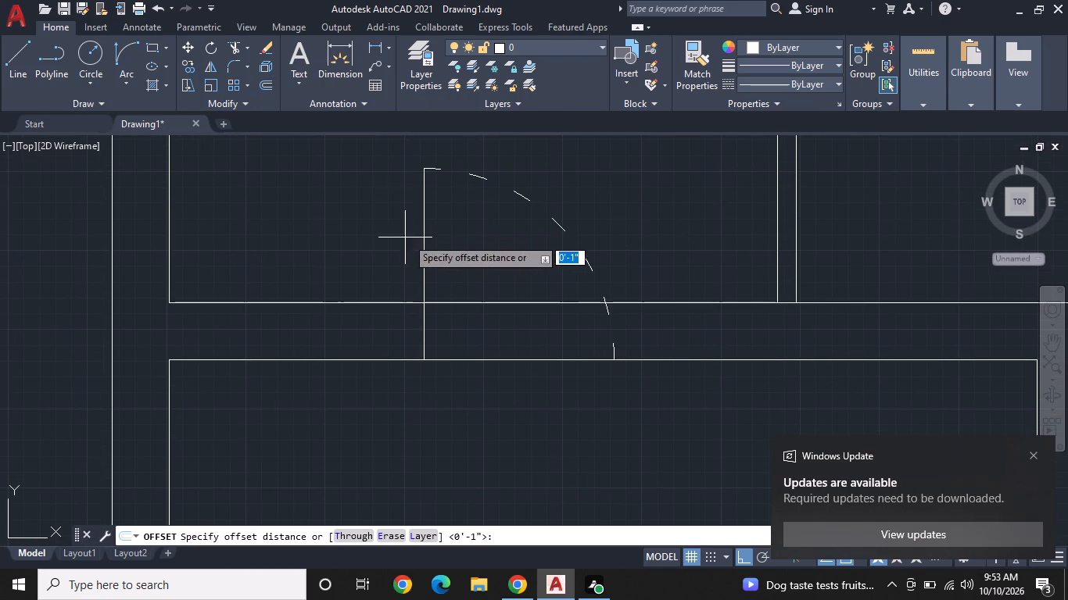
pyautogui.press('space')
pyautogui.click(425, 258)
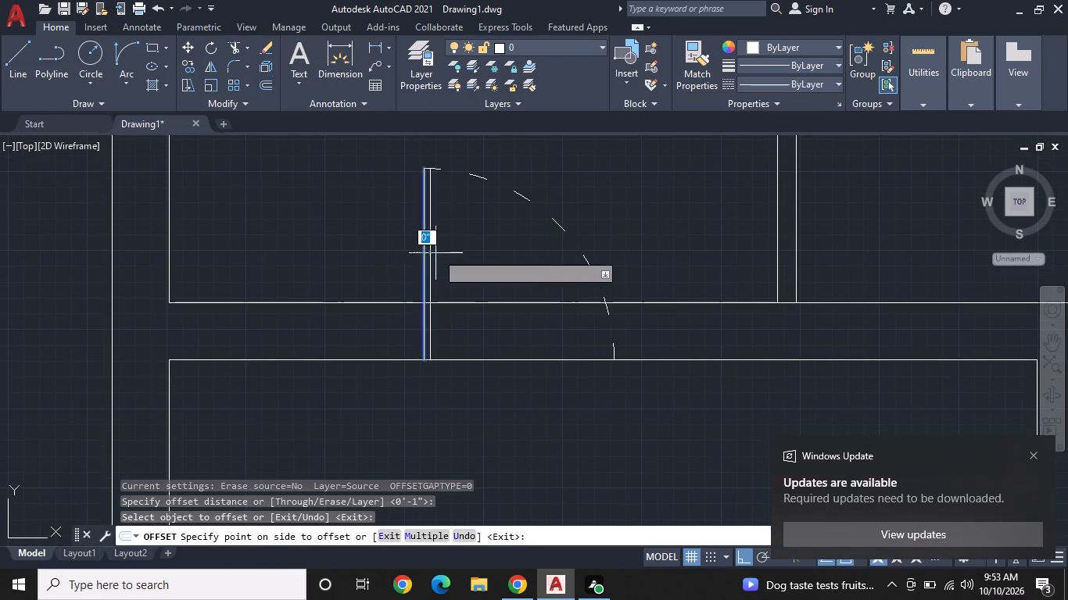
pyautogui.click(460, 249)
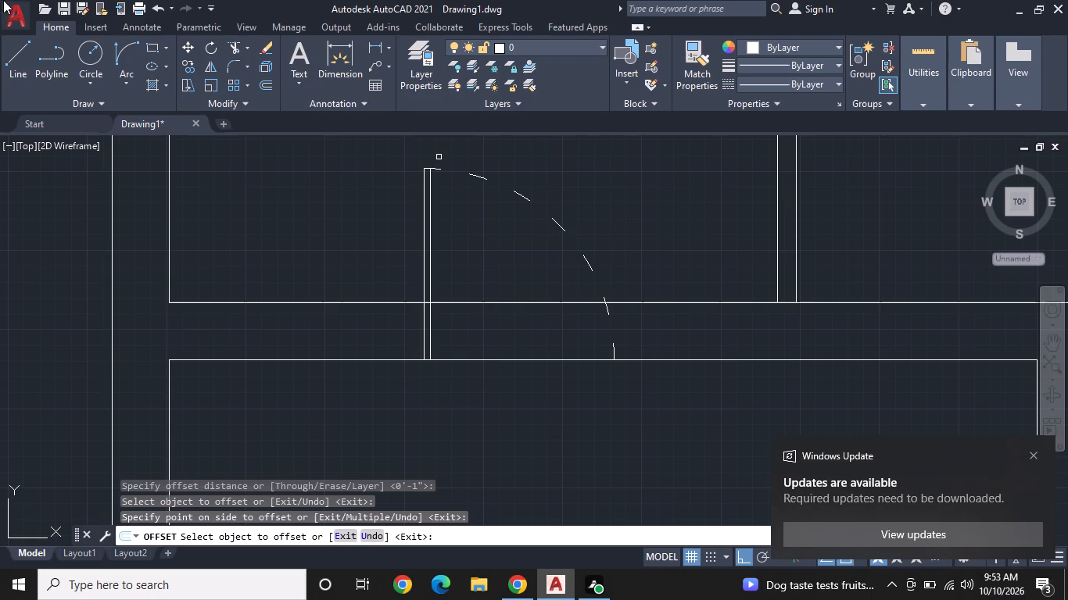
pyautogui.press('Escape')
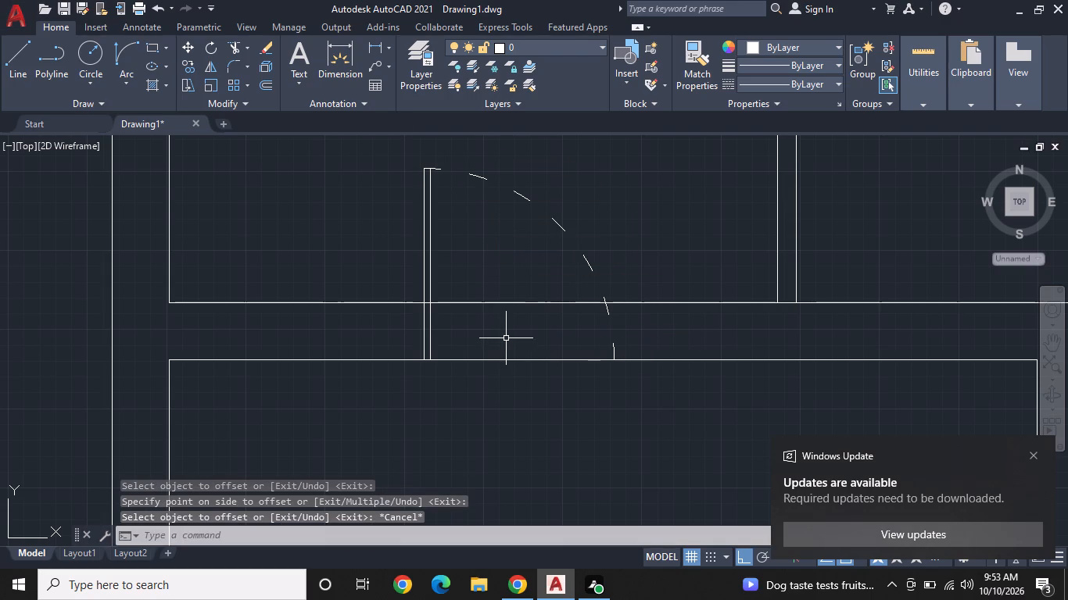
# Trim the upper wall line across the new door opening, between the door leaf and the swing arc.
pyautogui.write('TR')
pyautogui.press('space')
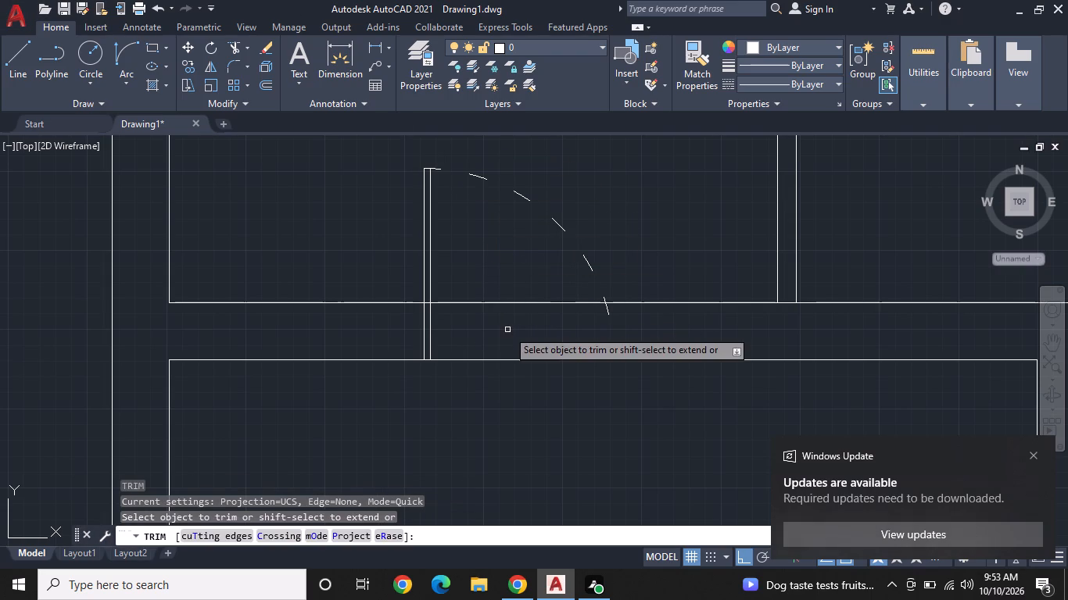
pyautogui.click(514, 304)
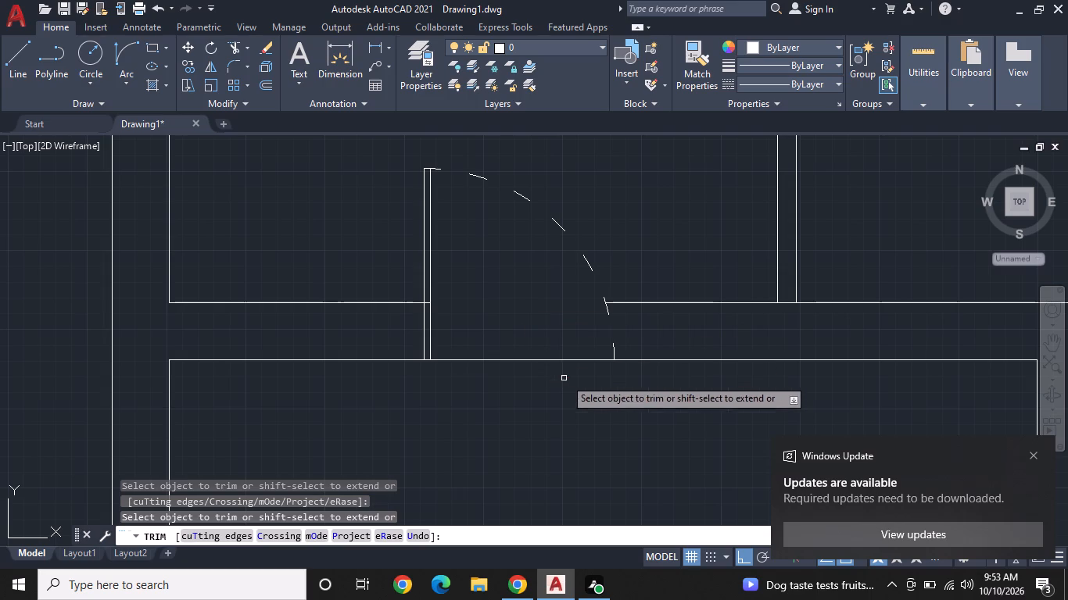
pyautogui.press('Escape')
# Extend the inner vertical line of the lower room's right wall up to the outer top wall line.
pyautogui.scroll(-2, 667, 312)
pyautogui.moveTo(678, 378); pyautogui.dragTo(661, 361, button='middle')
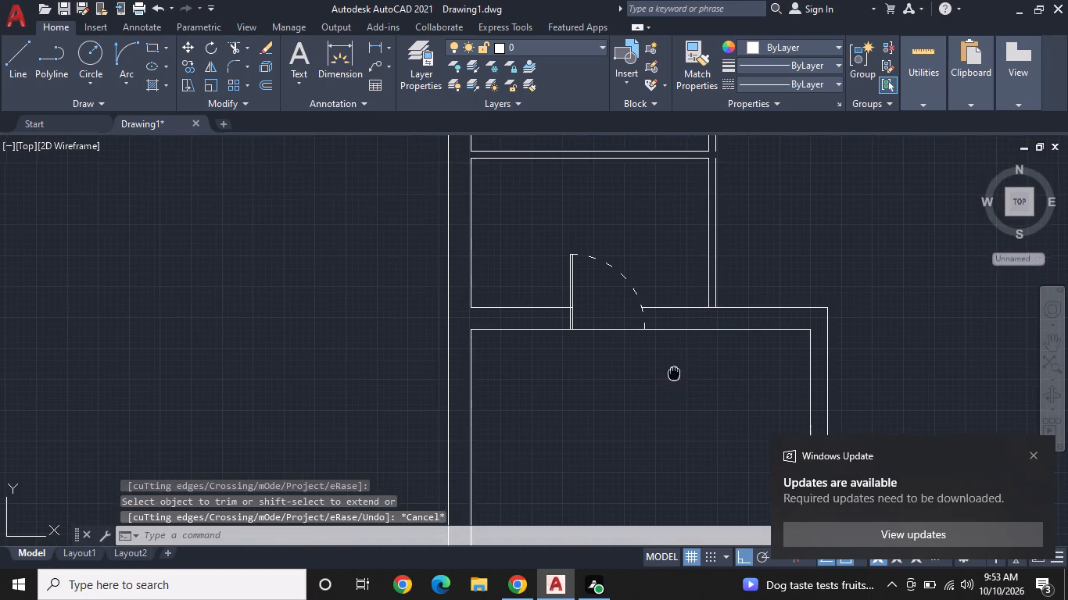
pyautogui.moveTo(661, 361); pyautogui.dragTo(482, 259, button='middle')
pyautogui.moveTo(511, 265); pyautogui.dragTo(391, 338, button='middle')
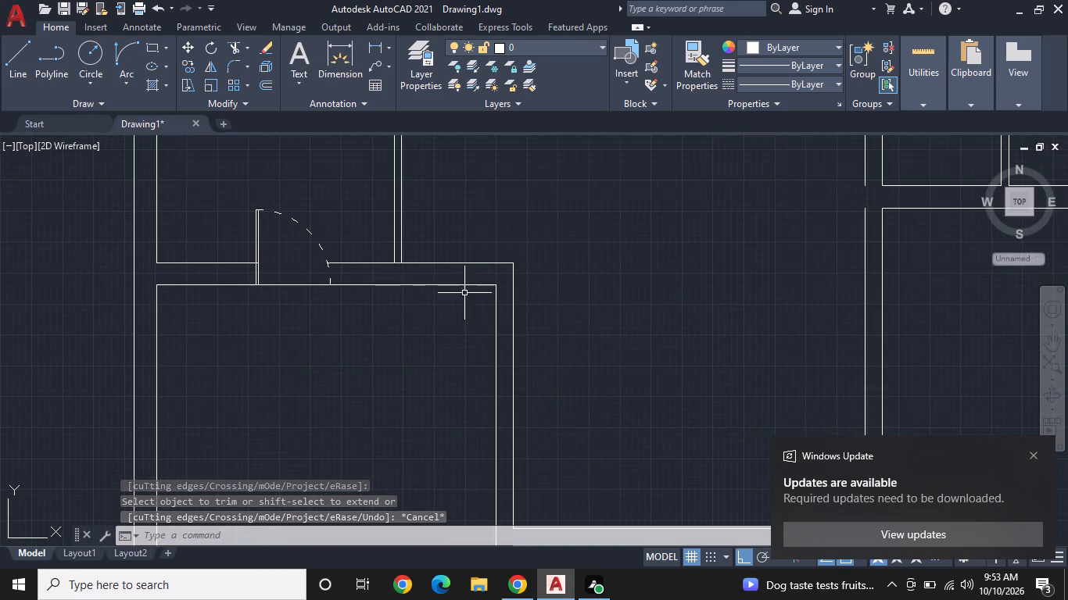
pyautogui.scroll(1, 475, 286)
pyautogui.press('Escape')
pyautogui.press('e')
pyautogui.write('X')
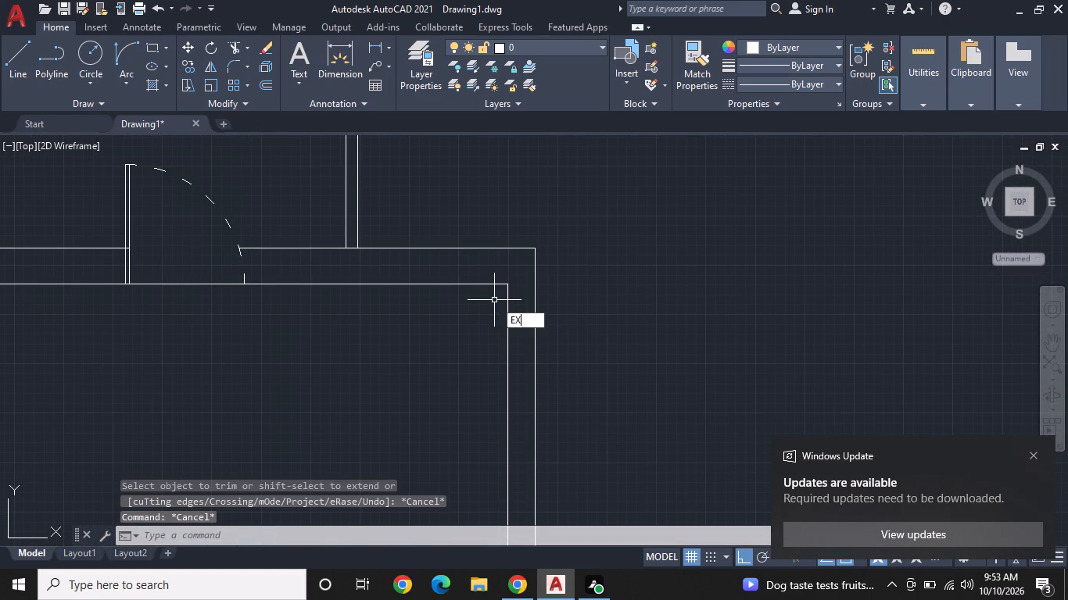
pyautogui.press('space')
pyautogui.click(508, 322)
pyautogui.press('Escape')
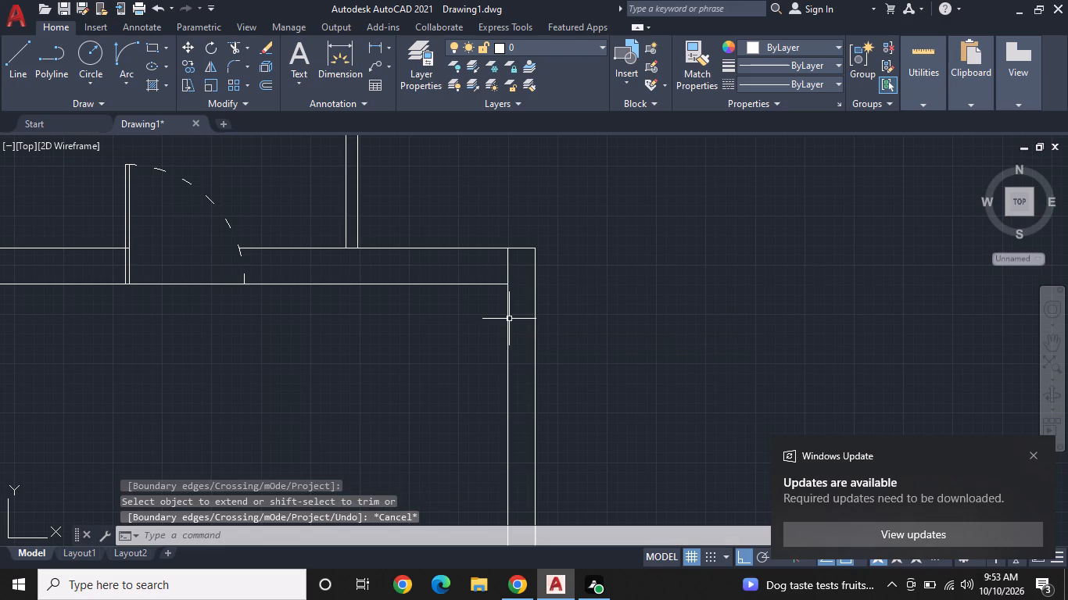
# Draw a line about 3' down the right wall's inner face from the upper wall line, ending in a short horizontal tick.
pyautogui.write('L')
pyautogui.press('space')
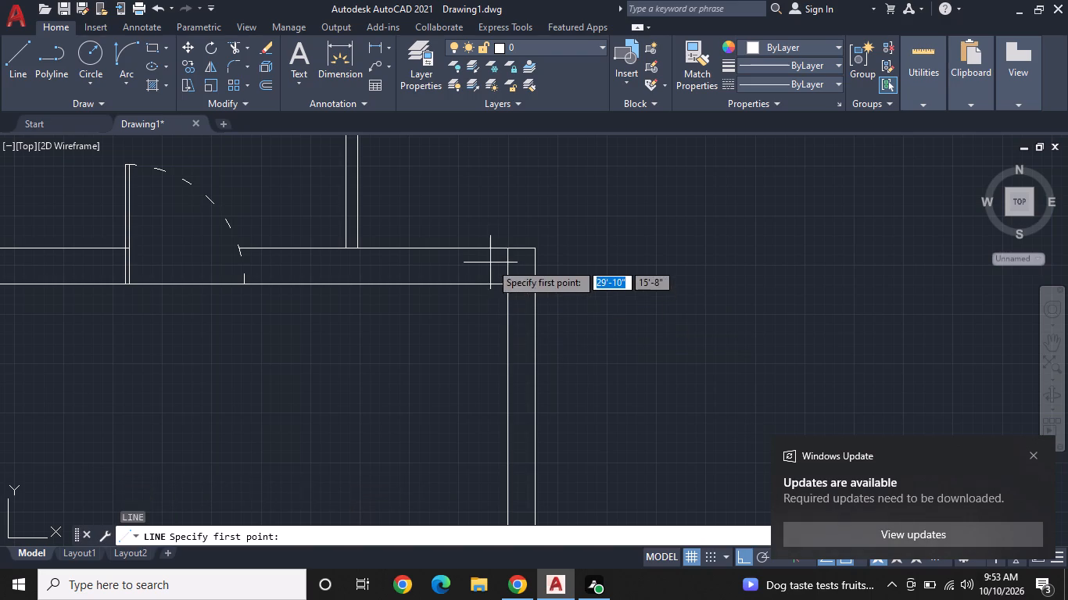
pyautogui.click(505, 249)
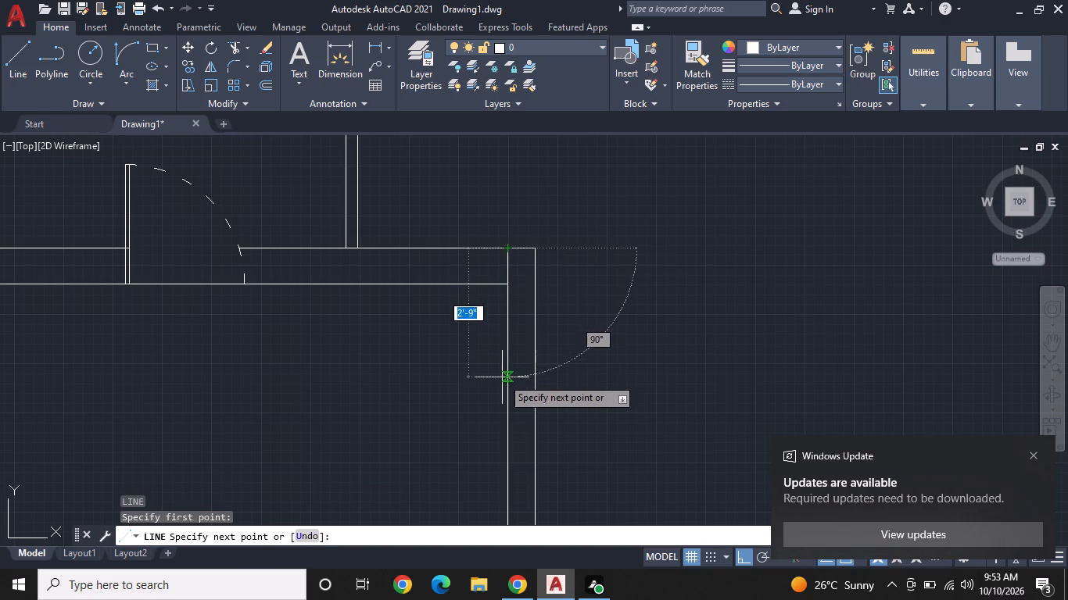
pyautogui.click(505, 392)
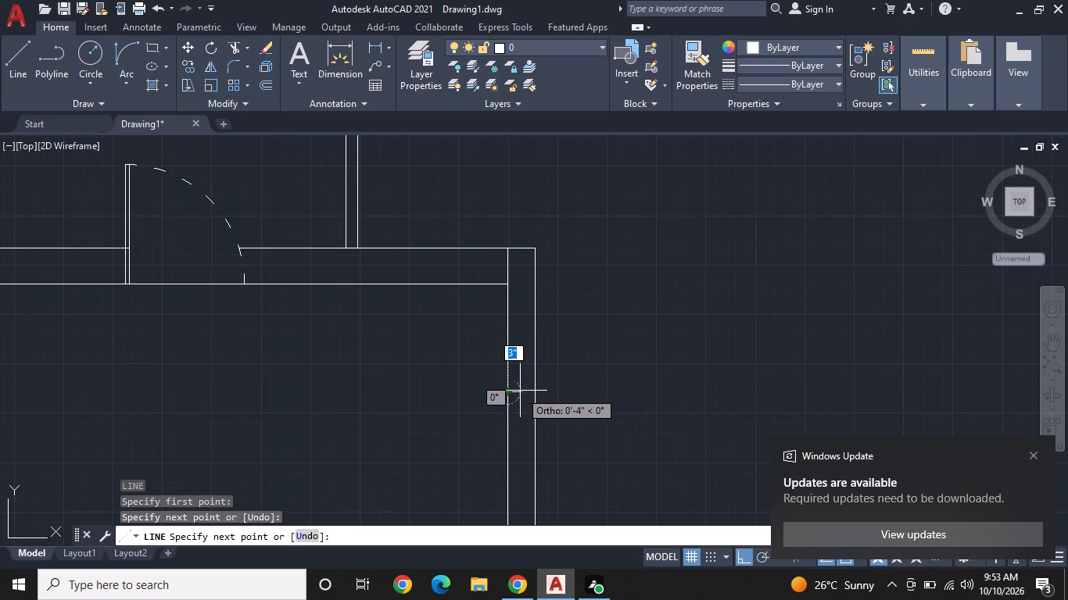
pyautogui.click(520, 391)
pyautogui.press('space')
# Draw a 3' line from the same corner along the upper wall line toward the existing door, ending in a short upward tick.
pyautogui.press('space')
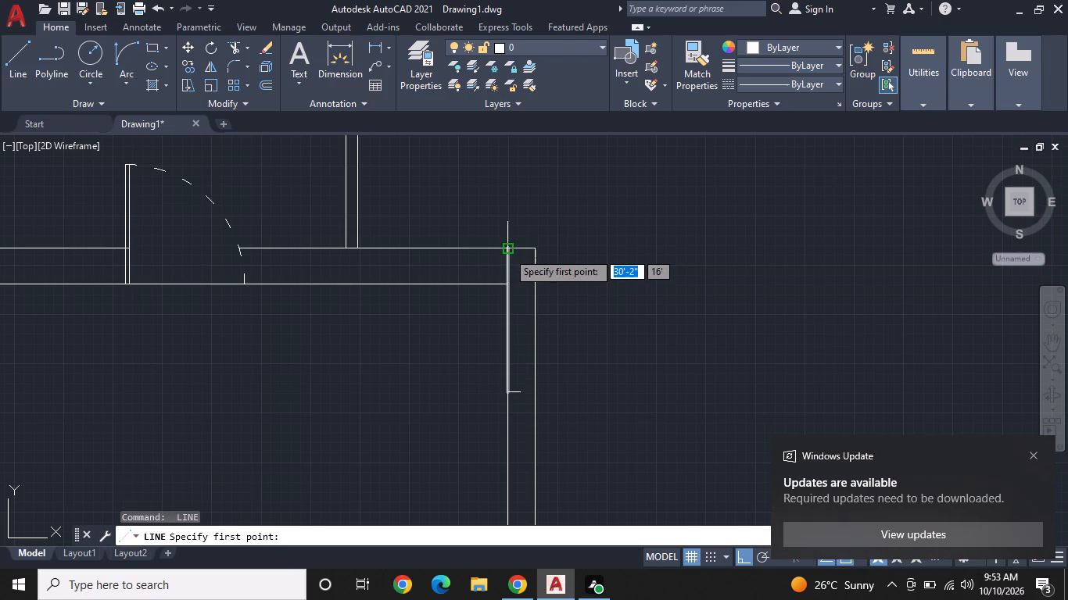
pyautogui.click(507, 252)
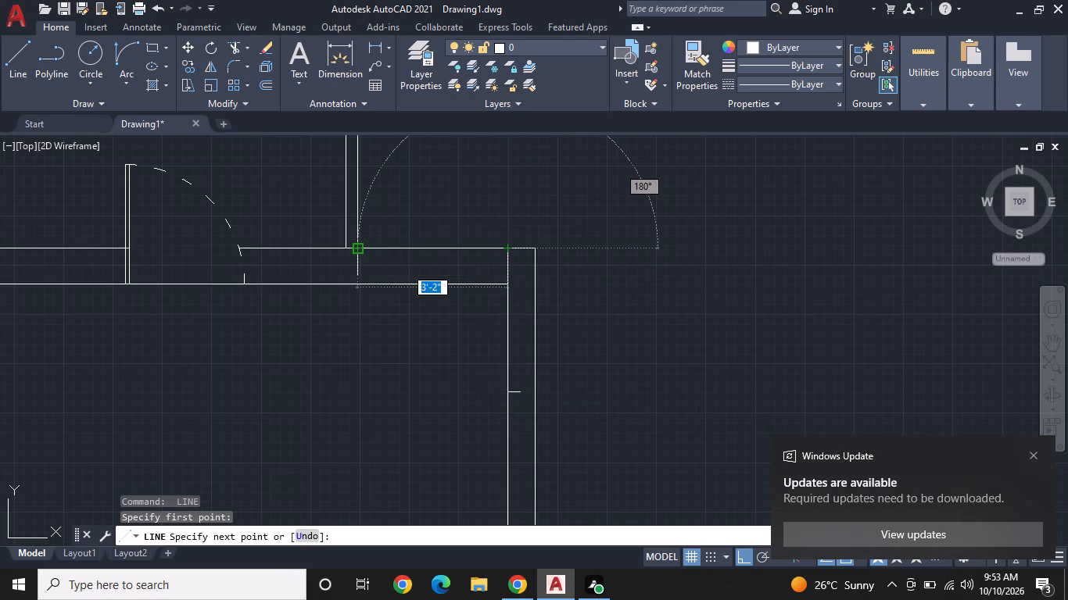
pyautogui.write("3'")
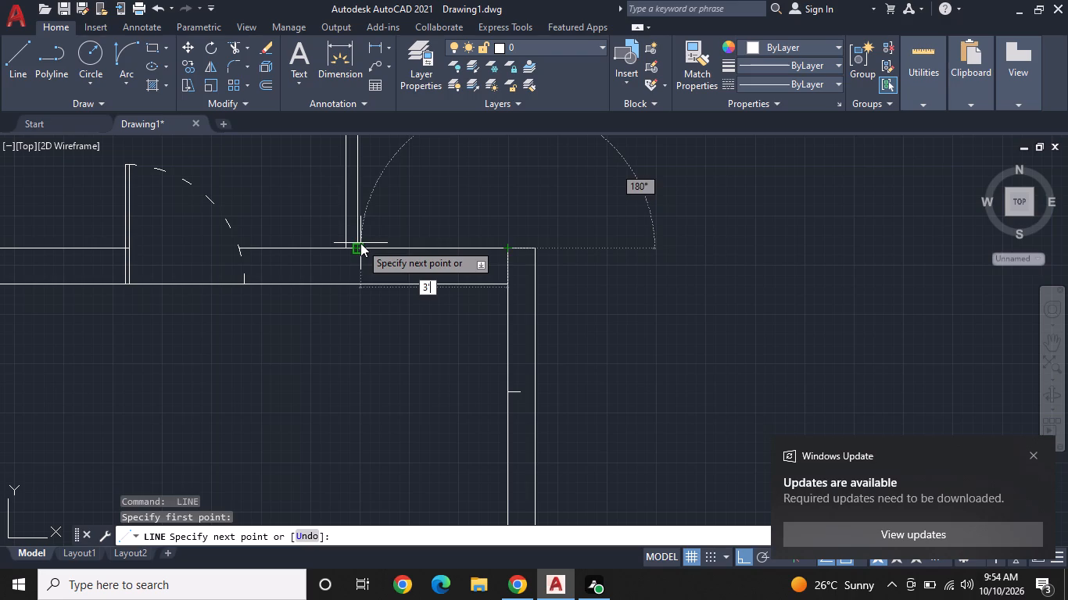
pyautogui.press('Return')
pyautogui.scroll(2, 395, 216)
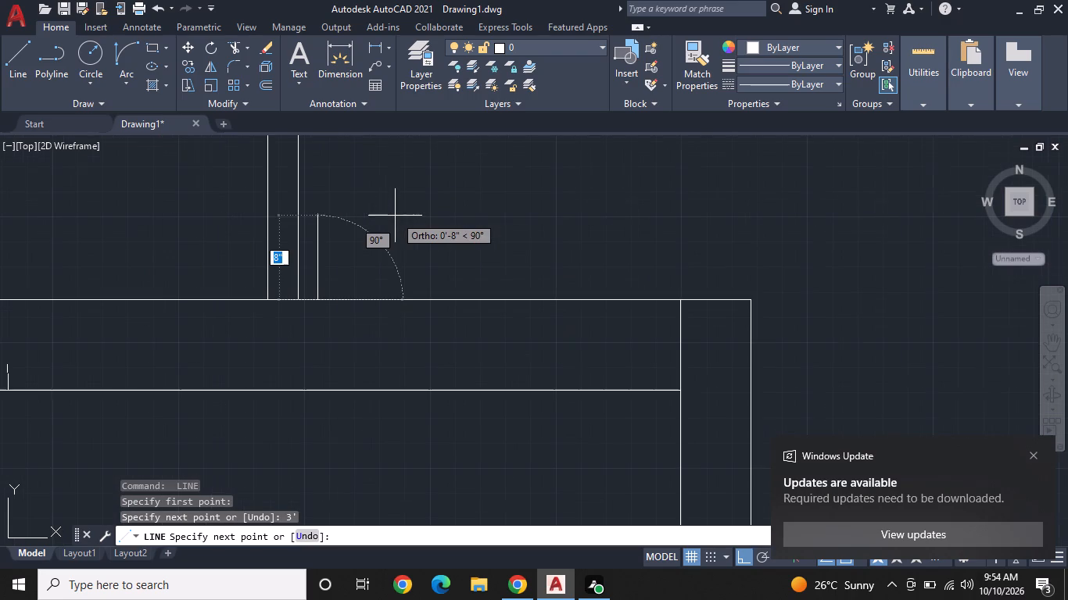
pyautogui.click(346, 235)
pyautogui.press('space')
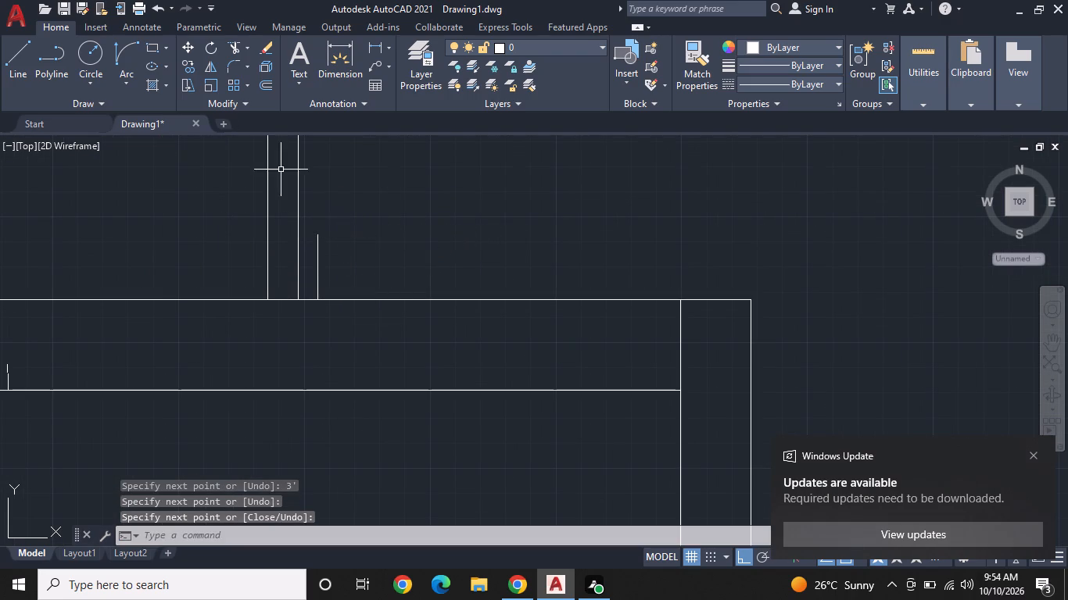
# Draw a start-end-direction swing arc from the vertical door line's lower end to the 3' point on the upper wall line.
pyautogui.click(123, 46)
pyautogui.scroll(-2, 559, 348)
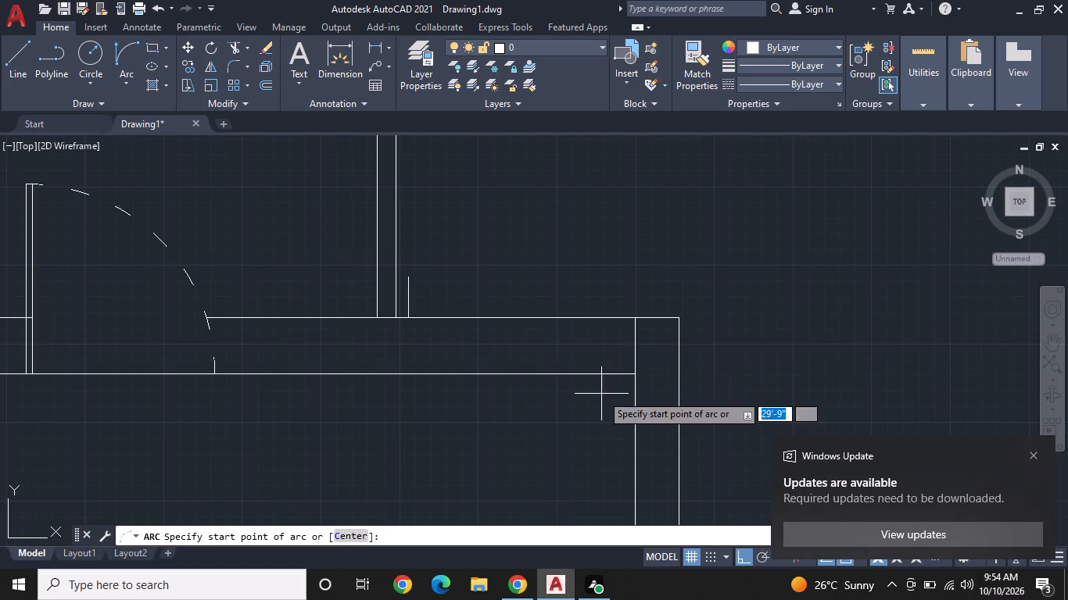
pyautogui.click(618, 488)
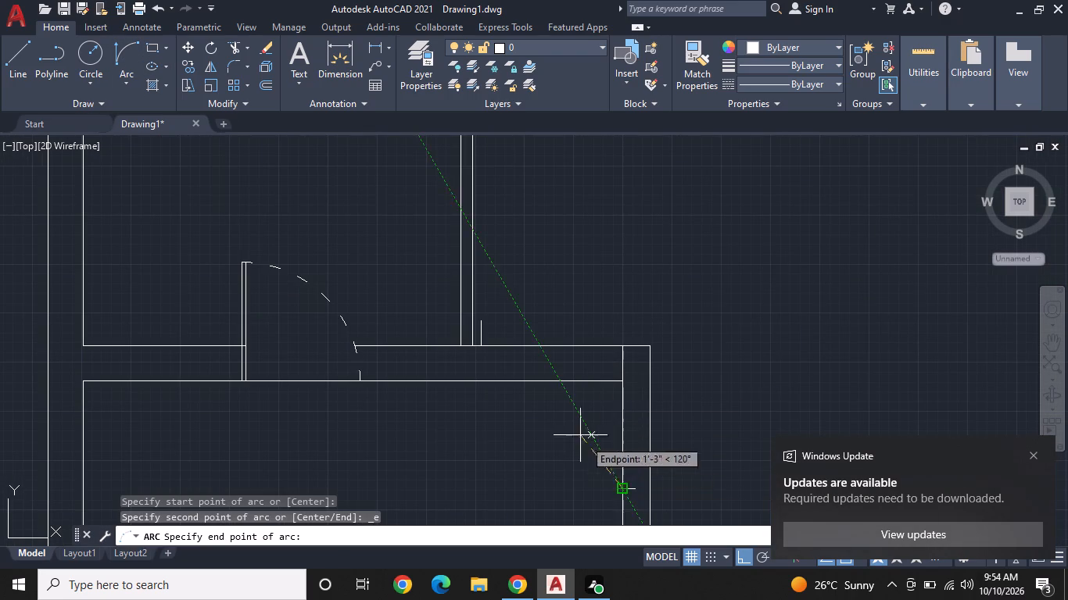
pyautogui.click(481, 348)
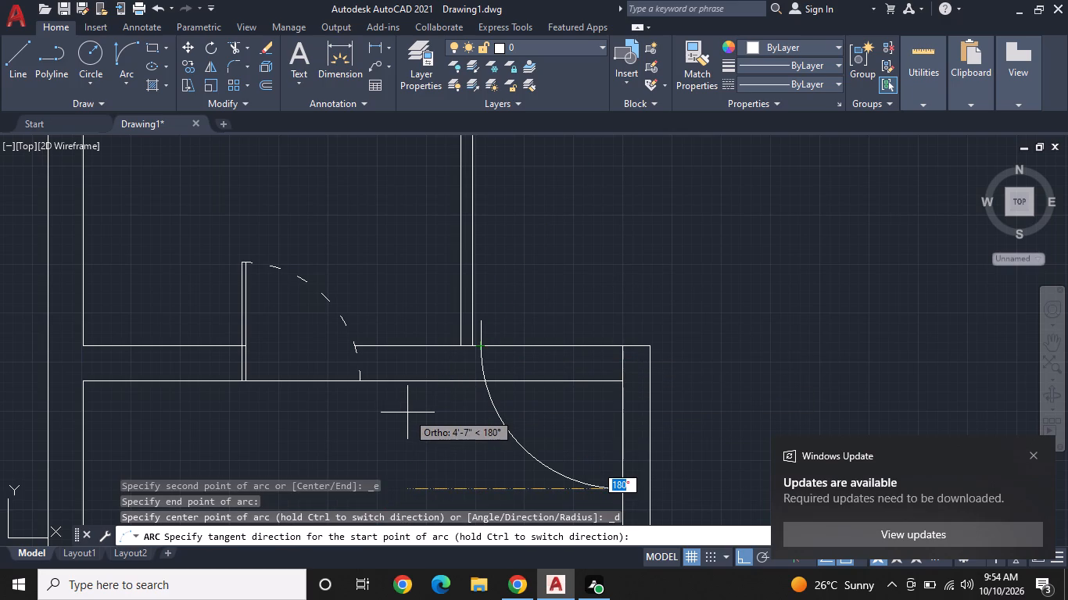
pyautogui.click(407, 412)
# Erase the two short tick lines at the ends of the new swing arc.
pyautogui.moveTo(558, 353); pyautogui.dragTo(558, 341, button='middle')
pyautogui.moveTo(558, 330); pyautogui.dragTo(566, 284, button='middle')
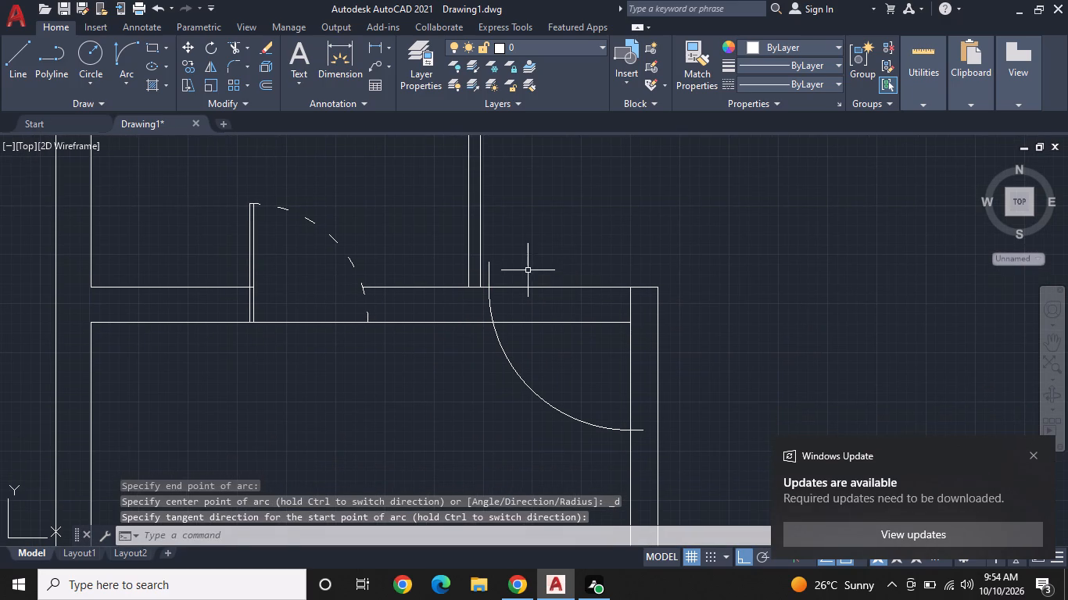
pyautogui.click(486, 268)
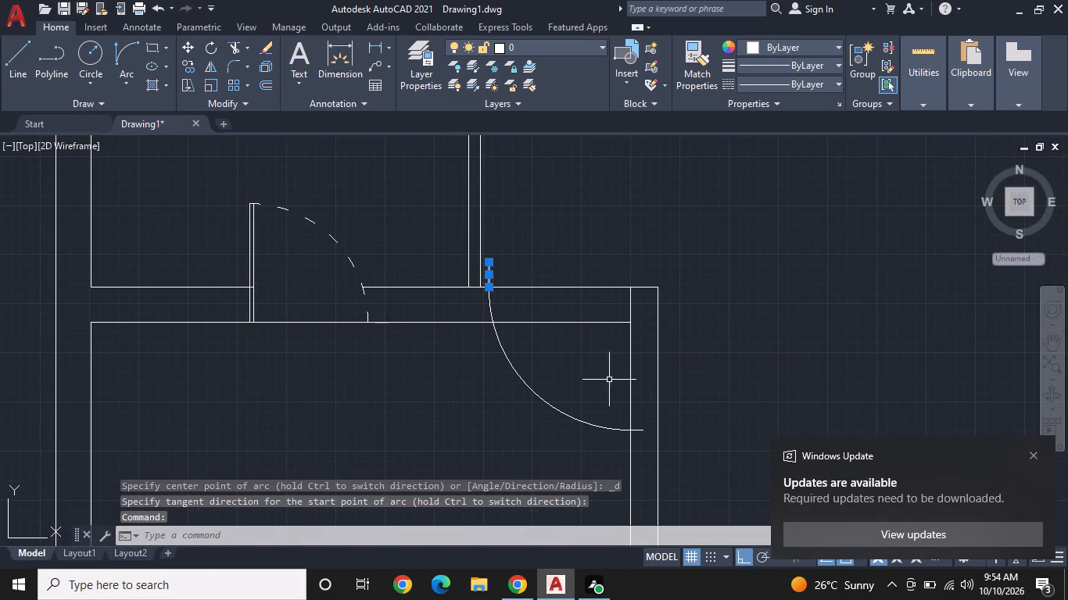
pyautogui.click(644, 427)
pyautogui.click(639, 439)
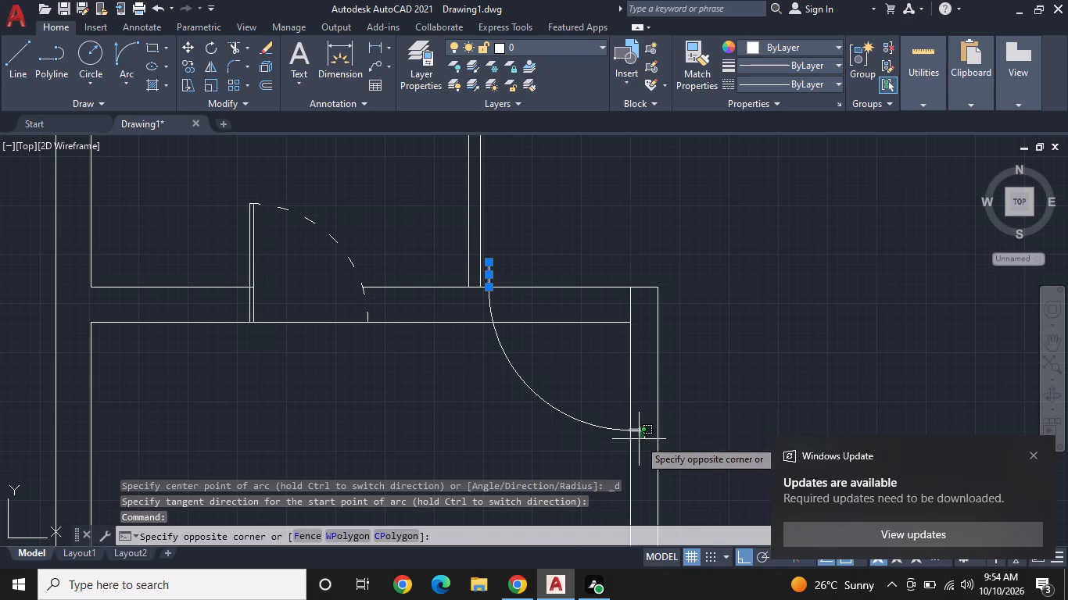
pyautogui.rightClick(648, 434)
pyautogui.click(716, 165)
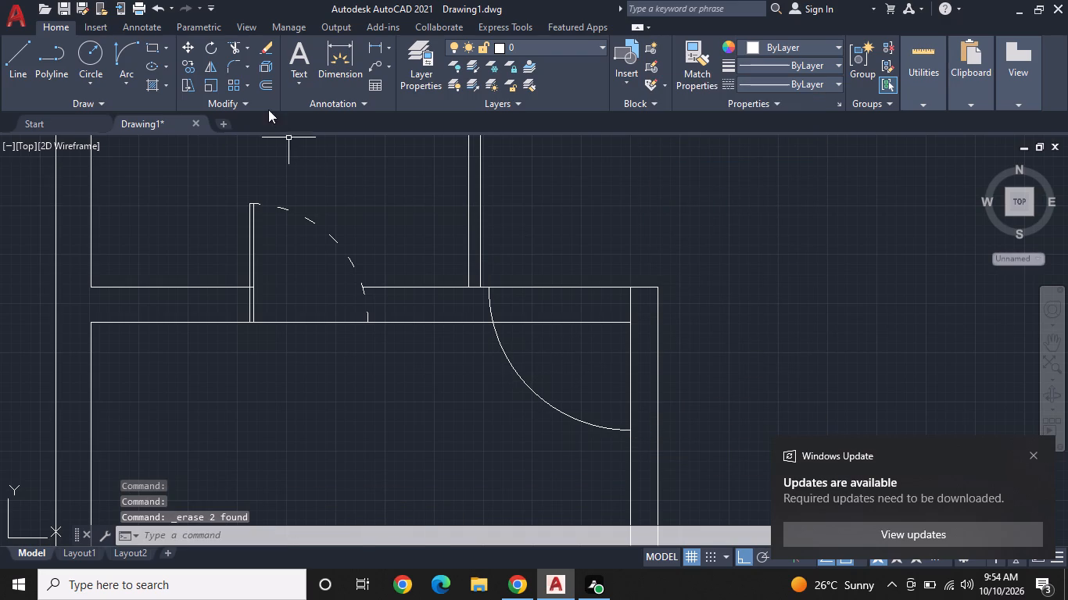
# Offset the vertical door line 1" toward the swing arc to give the door leaf its thickness.
pyautogui.click(268, 81)
pyautogui.press('space')
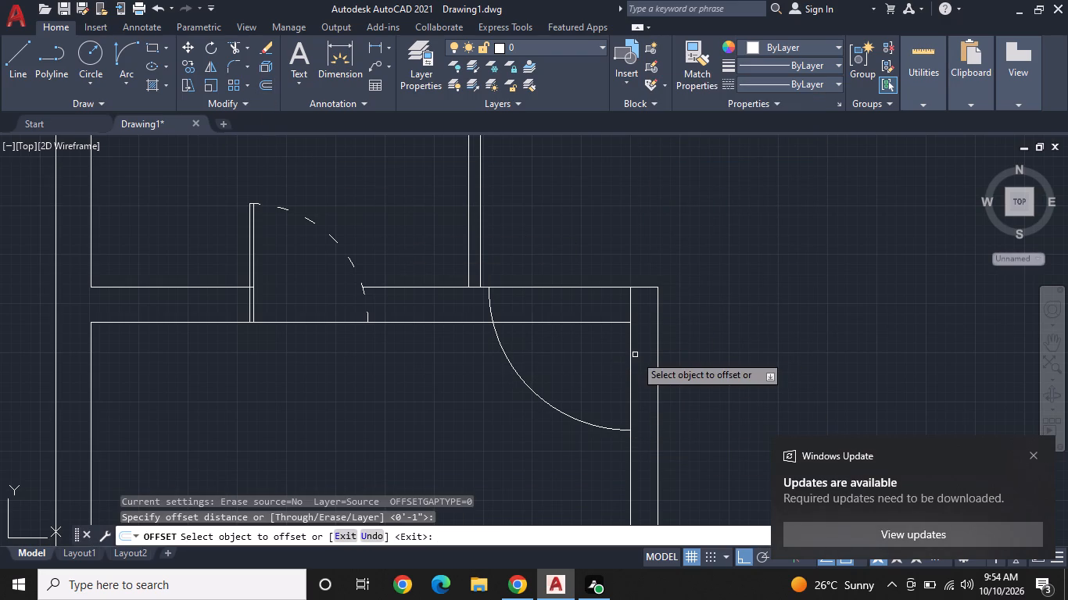
pyautogui.click(630, 358)
pyautogui.click(586, 366)
pyautogui.moveTo(572, 343); pyautogui.dragTo(579, 312, button='middle')
pyautogui.press('space')
# Set the new swing arc's linetype to the dashed ACAD_ISO03W100.
pyautogui.click(527, 349)
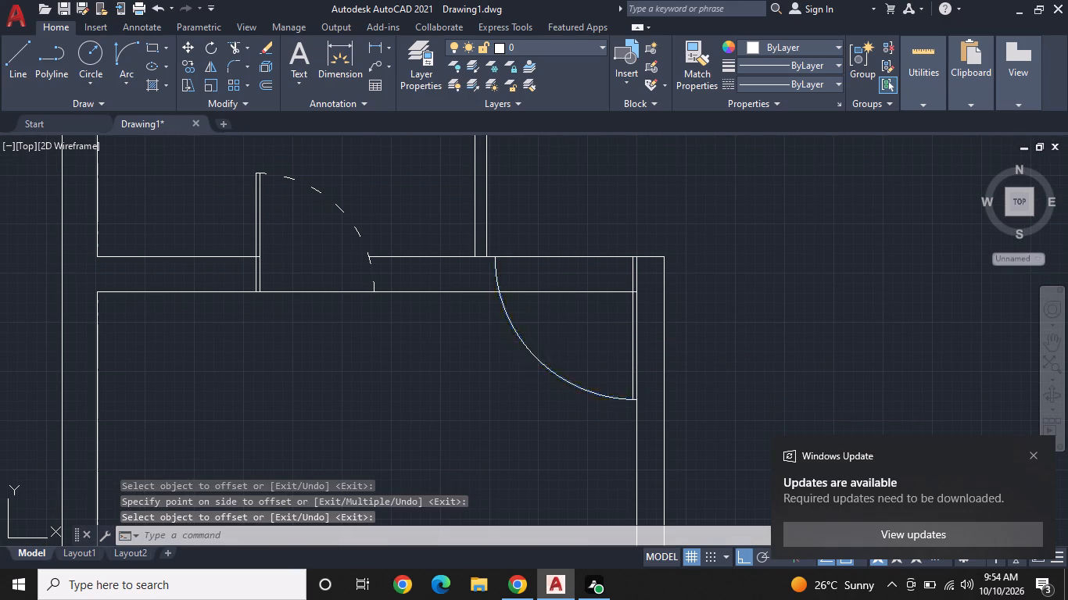
pyautogui.click(817, 80)
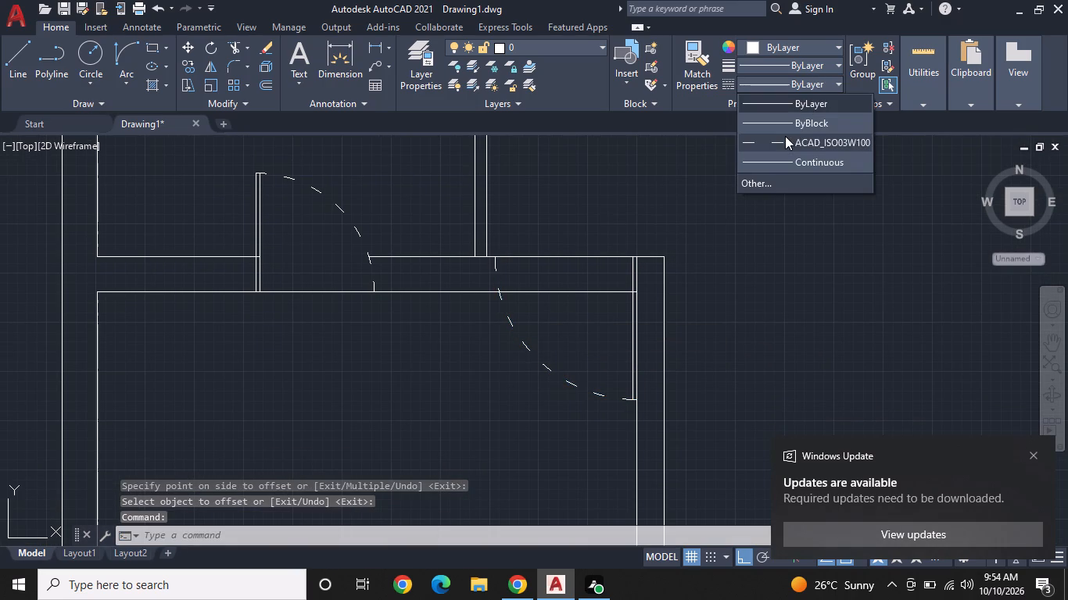
pyautogui.click(785, 148)
pyautogui.press('space')
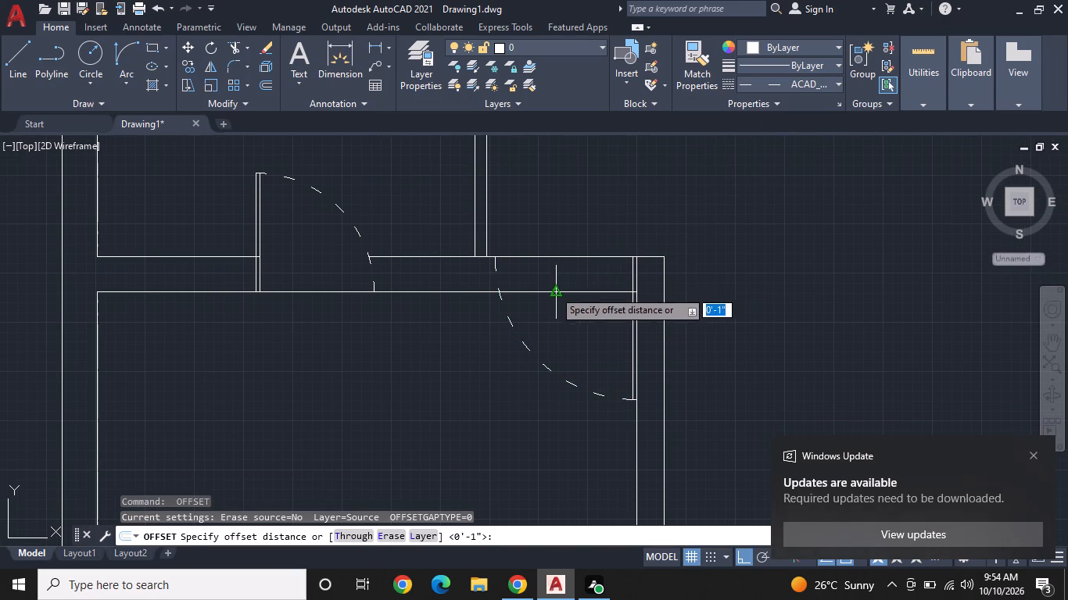
# Trim both wall lines across the new door opening, between the swing arc and the door leaf.
pyautogui.click(229, 41)
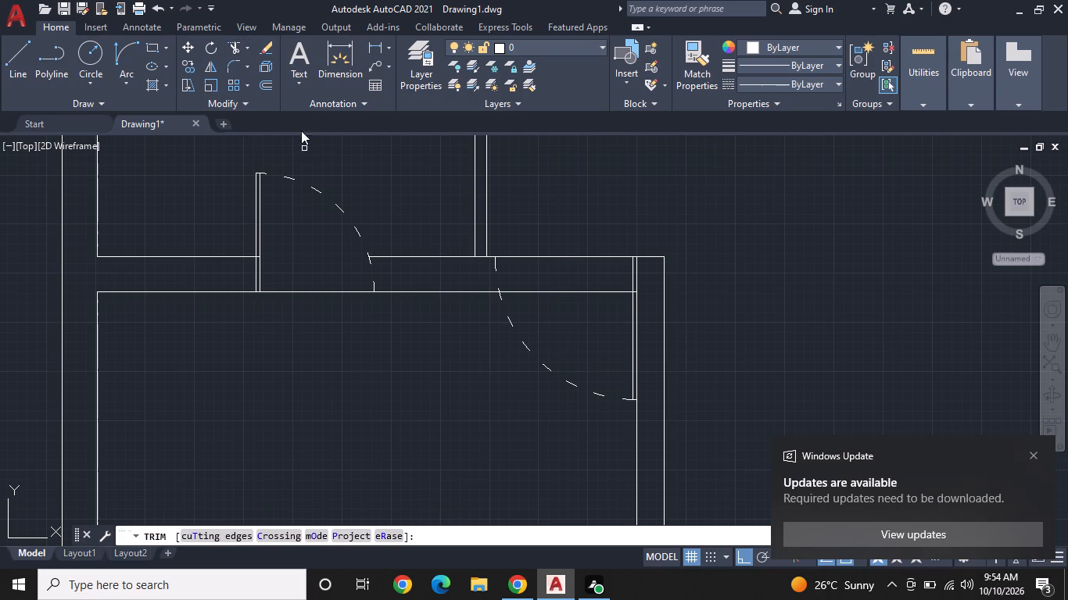
pyautogui.click(570, 319)
pyautogui.click(578, 214)
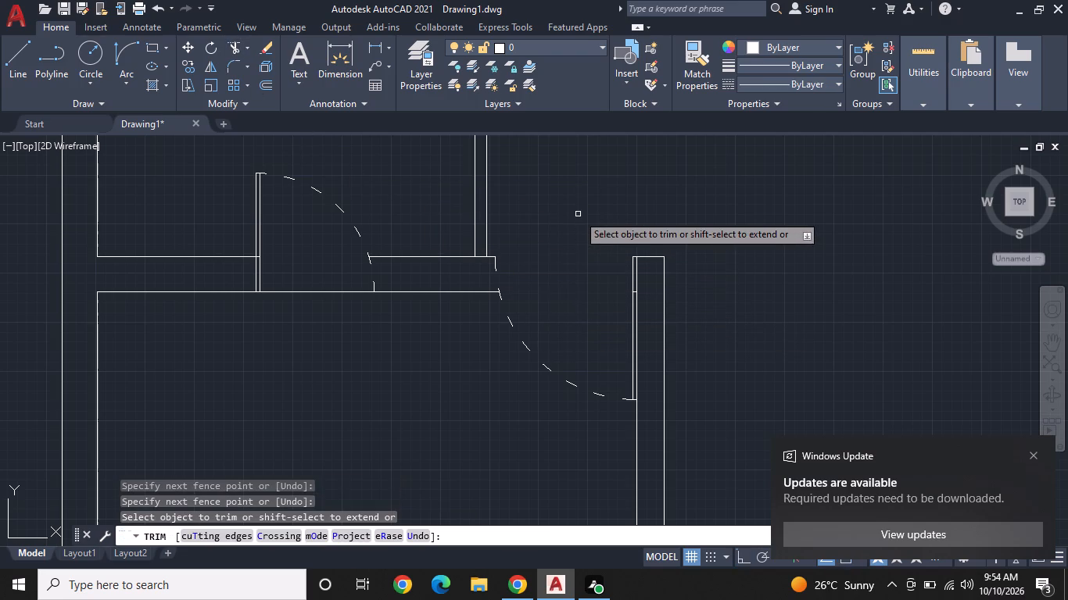
pyautogui.scroll(-2, 578, 214)
pyautogui.moveTo(654, 232); pyautogui.dragTo(433, 187, button='middle')
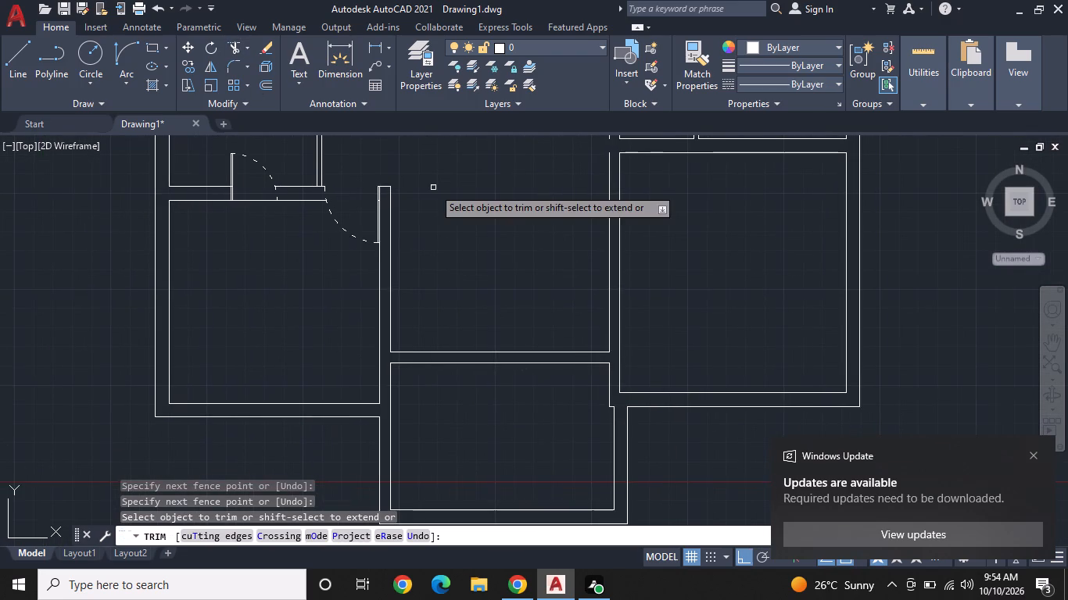
pyautogui.press('Escape')
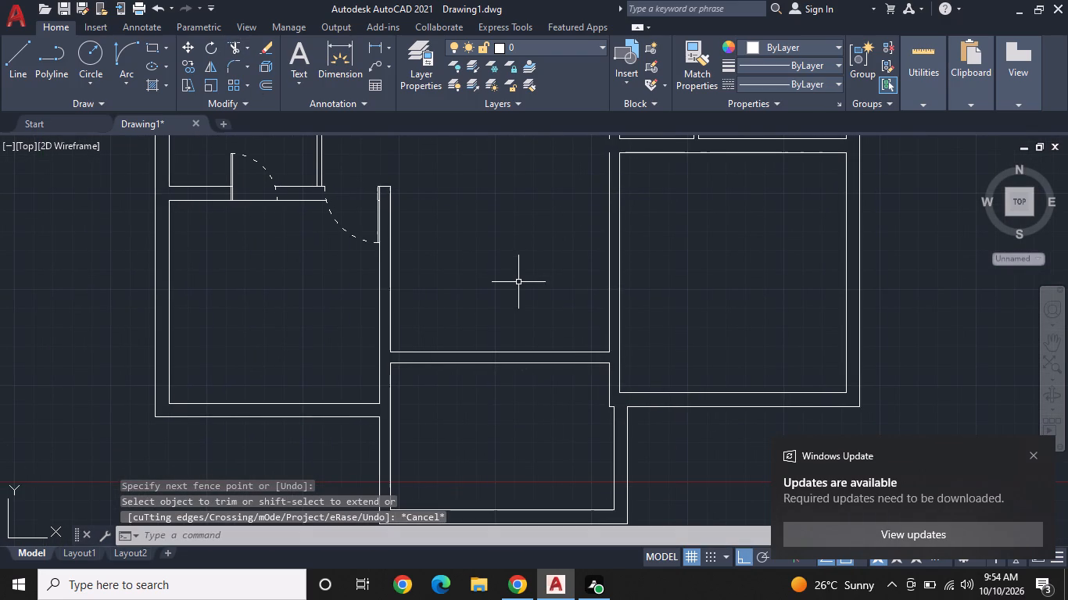
# Erase the bottom wall line of the upper middle room.
pyautogui.moveTo(597, 288); pyautogui.dragTo(561, 359, button='middle')
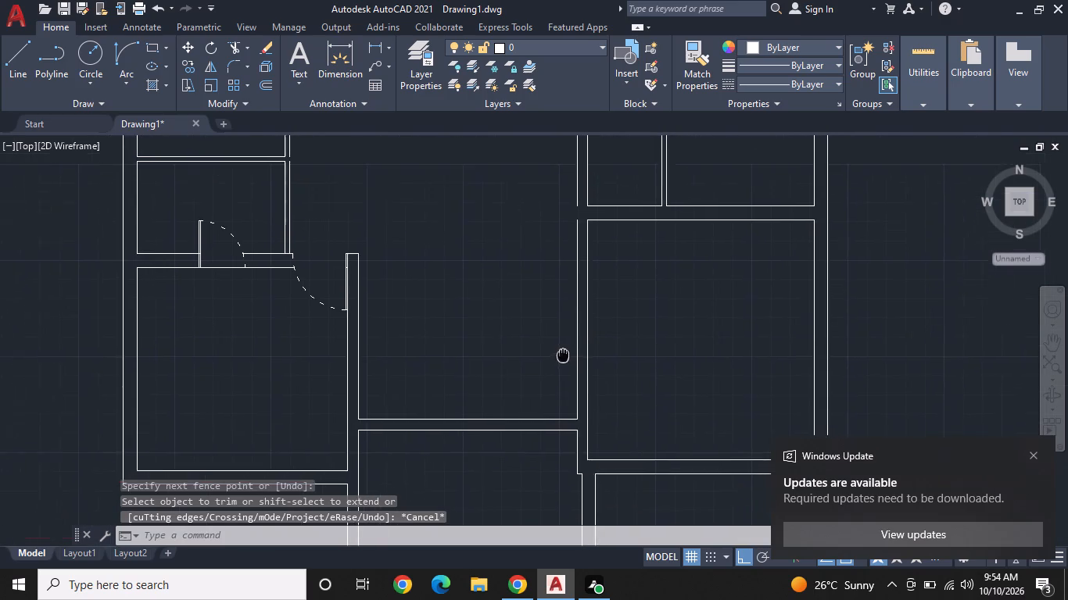
pyautogui.moveTo(561, 359); pyautogui.dragTo(552, 370, button='middle')
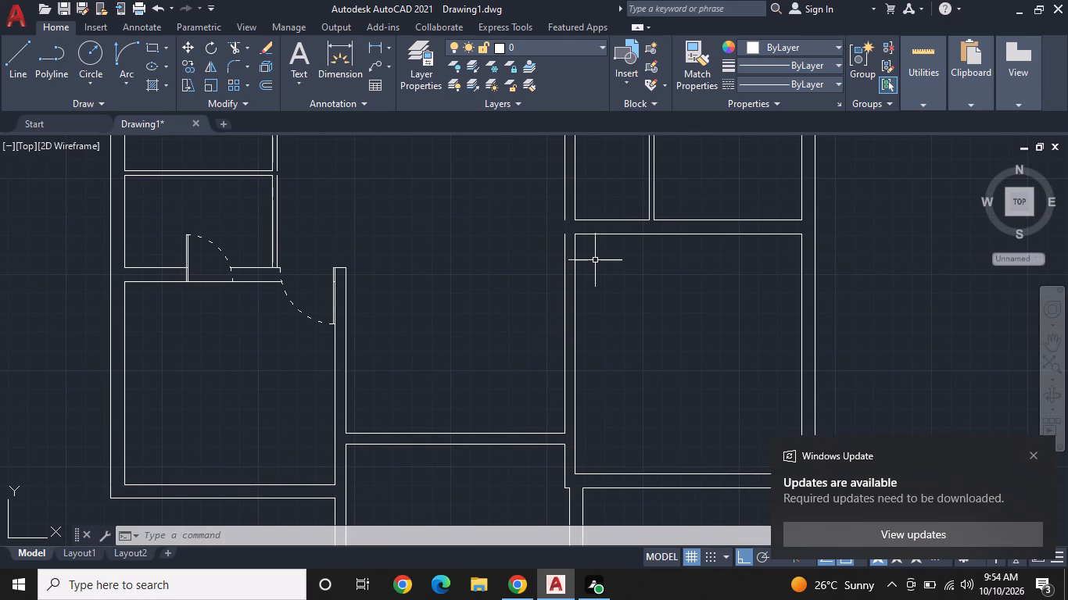
pyautogui.scroll(-1, 597, 282)
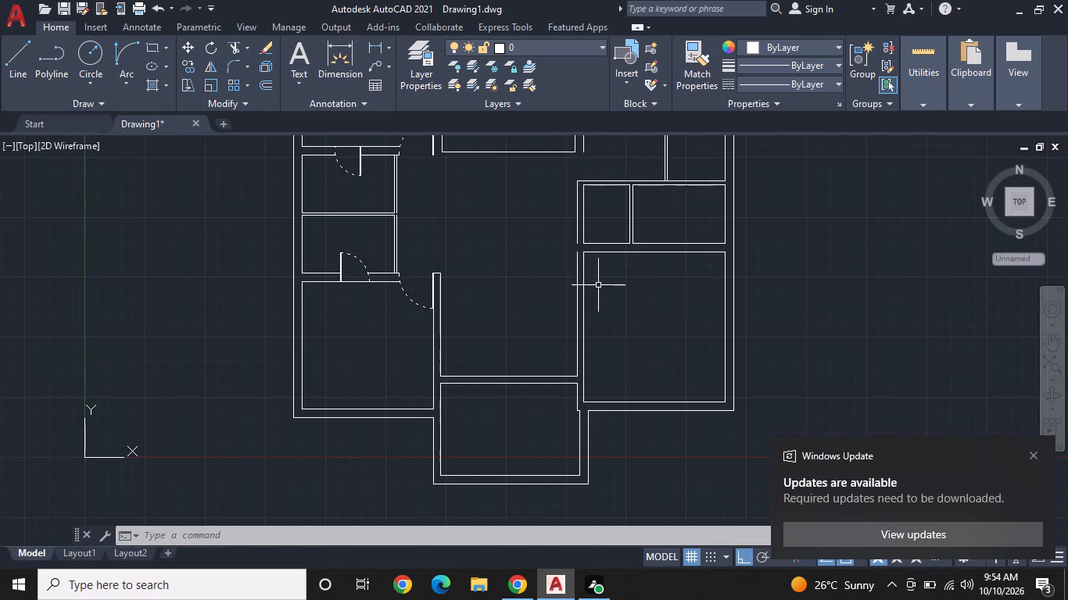
pyautogui.moveTo(598, 288); pyautogui.dragTo(581, 243, button='middle')
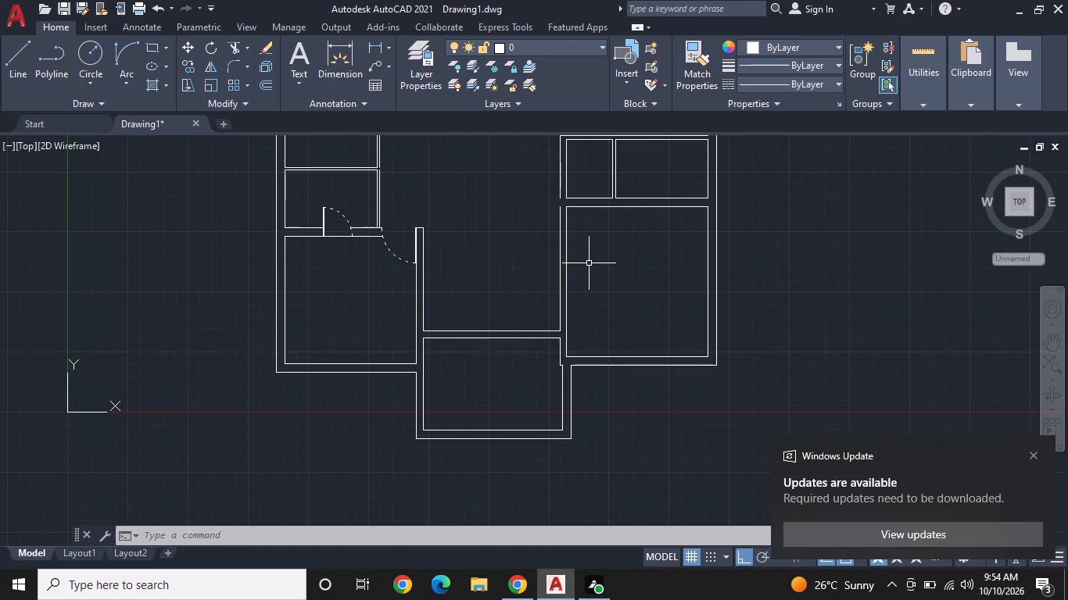
pyautogui.moveTo(581, 213); pyautogui.dragTo(611, 393, button='middle')
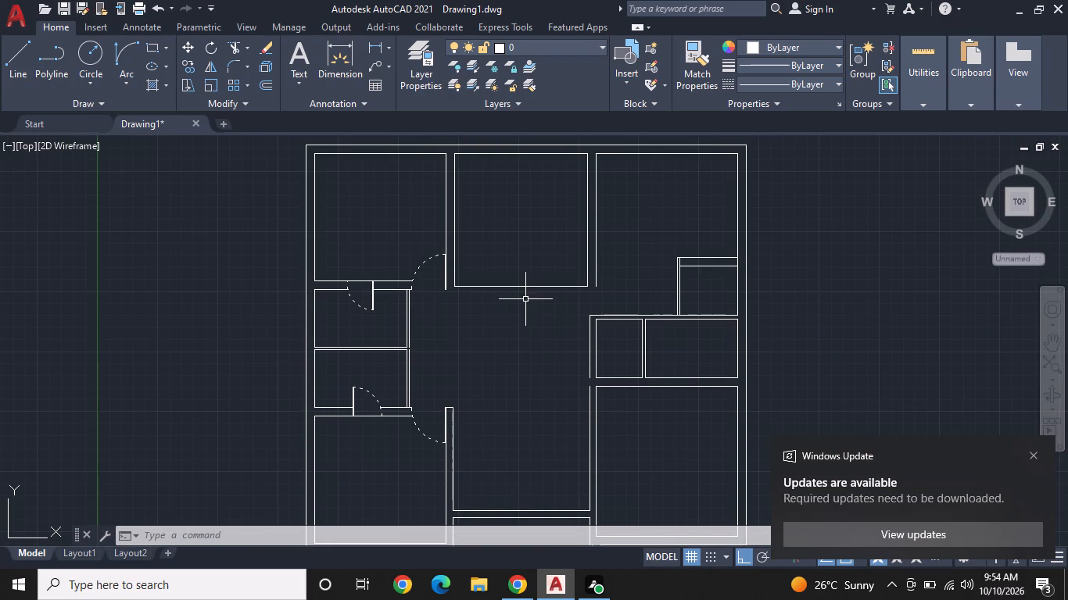
pyautogui.scroll(2, 438, 287)
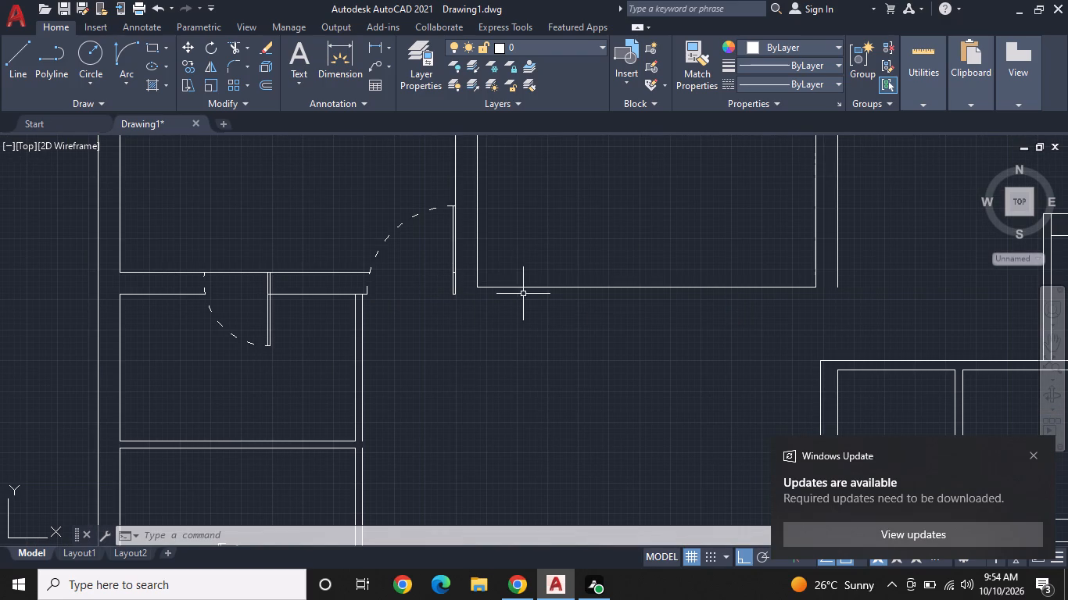
pyautogui.click(529, 287)
pyautogui.rightClick(529, 287)
pyautogui.click(598, 289)
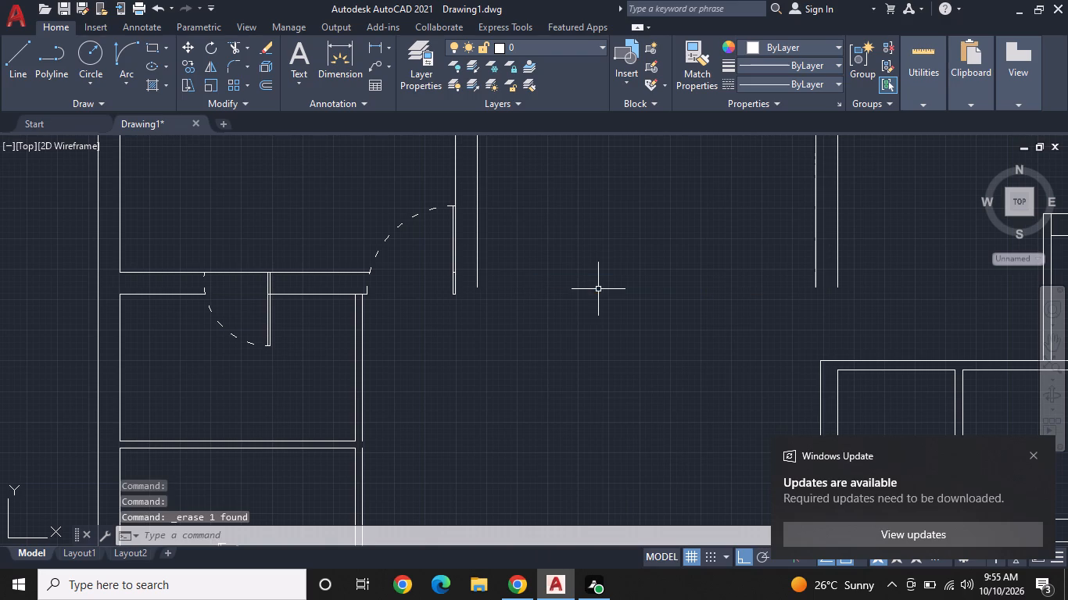
# Draw a 13' line closing the upper middle room's bottom, from its outer right wall line's lower end to the adjacent door leaf's outer line.
pyautogui.write('L')
pyautogui.press('space')
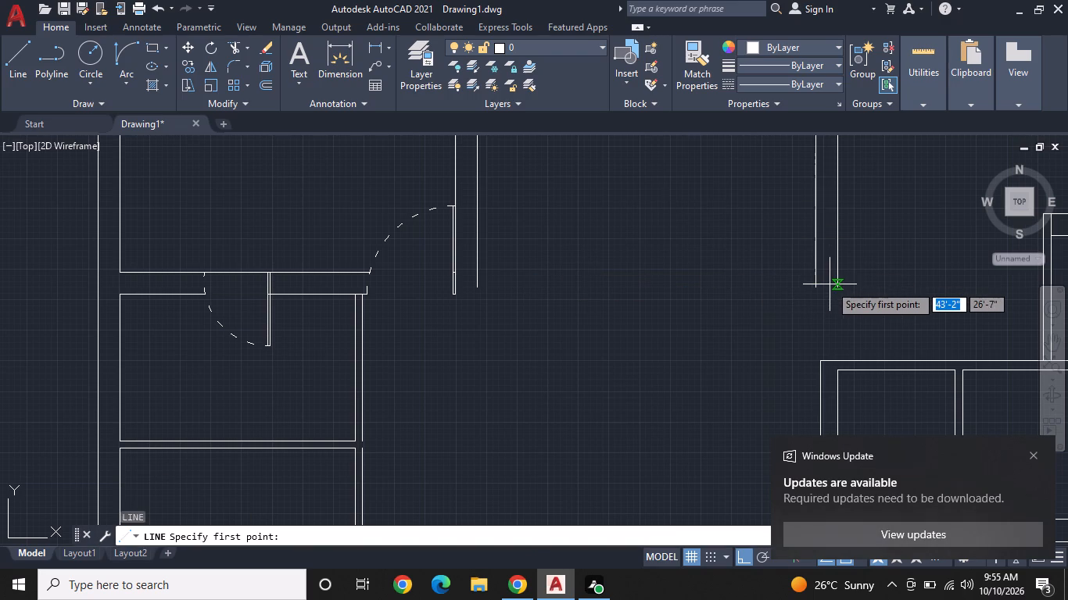
pyautogui.click(835, 290)
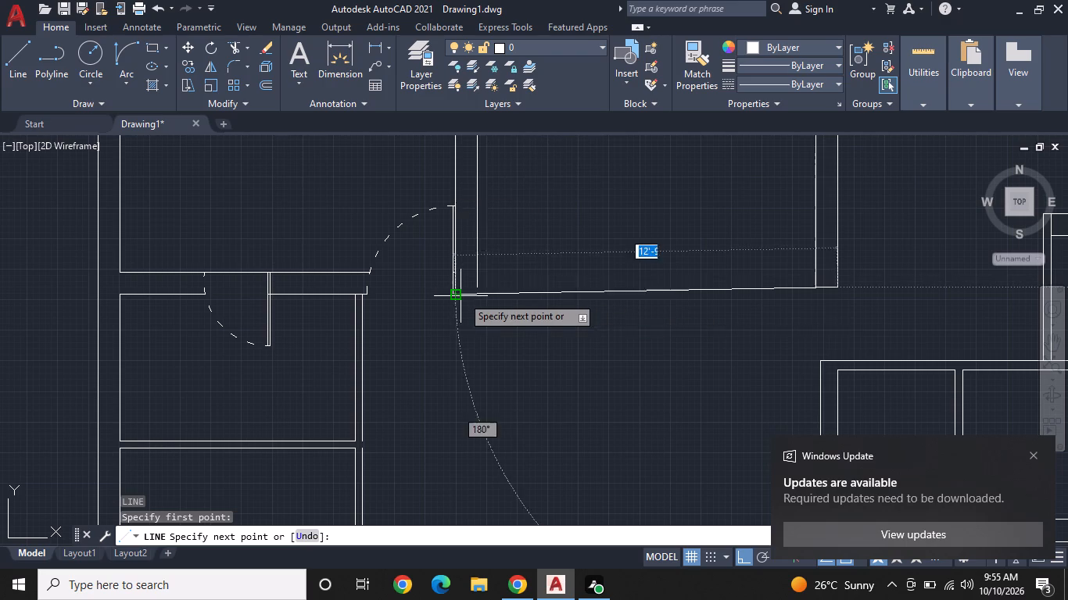
pyautogui.scroll(2, 458, 293)
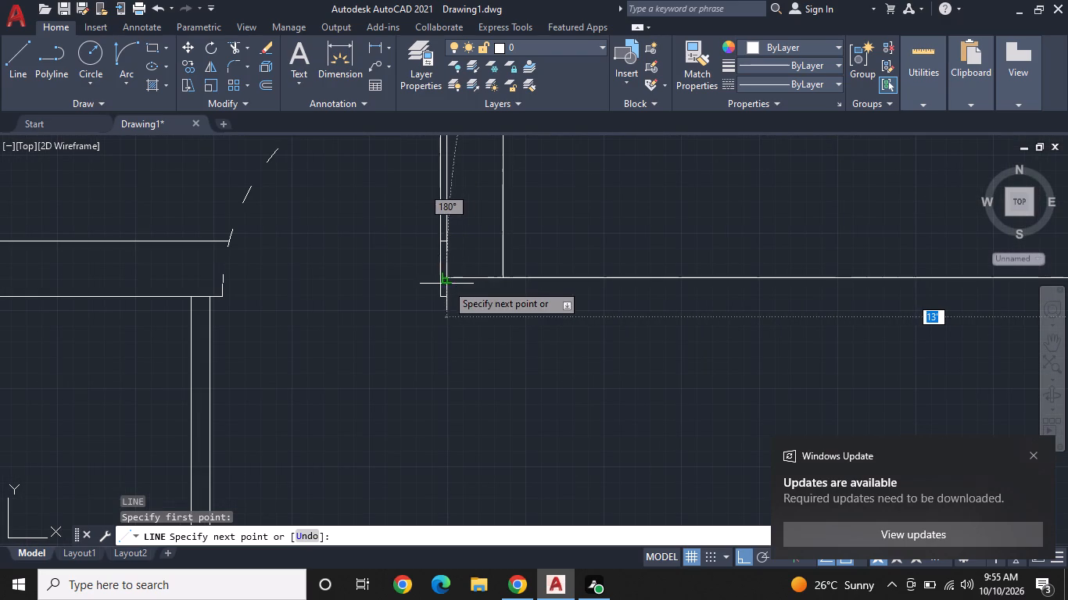
pyautogui.click(446, 282)
pyautogui.press('space')
pyautogui.scroll(-3, 579, 248)
pyautogui.moveTo(633, 298); pyautogui.dragTo(607, 323, button='middle')
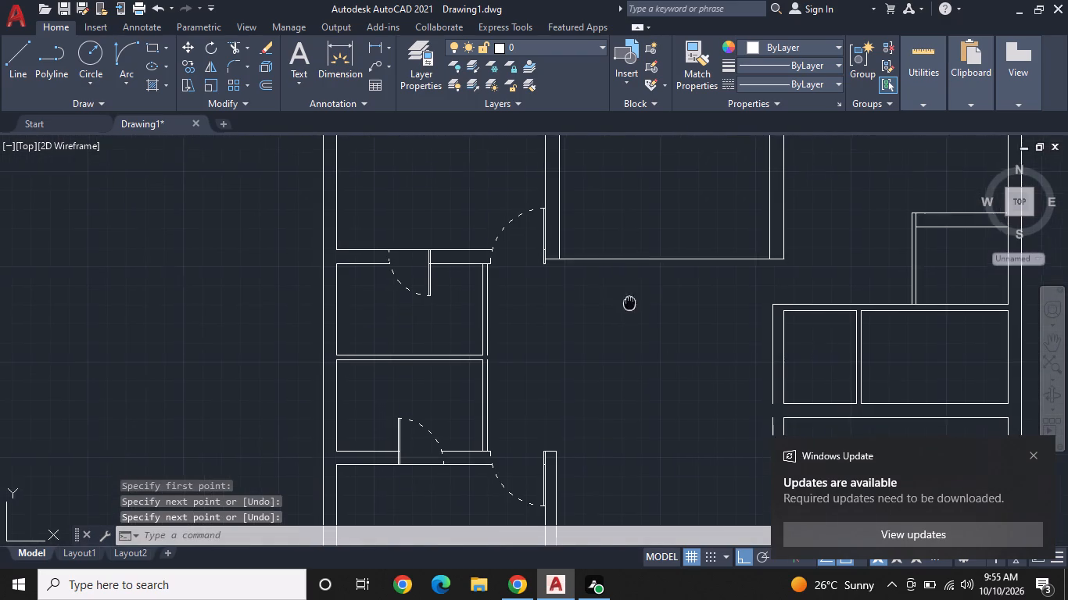
# Set the linetype of the line closing the upper middle room's bottom to the dashed ACAD_ISO03W100.
pyautogui.moveTo(607, 323); pyautogui.dragTo(516, 334, button='middle')
pyautogui.scroll(1, 516, 334)
pyautogui.click(577, 266)
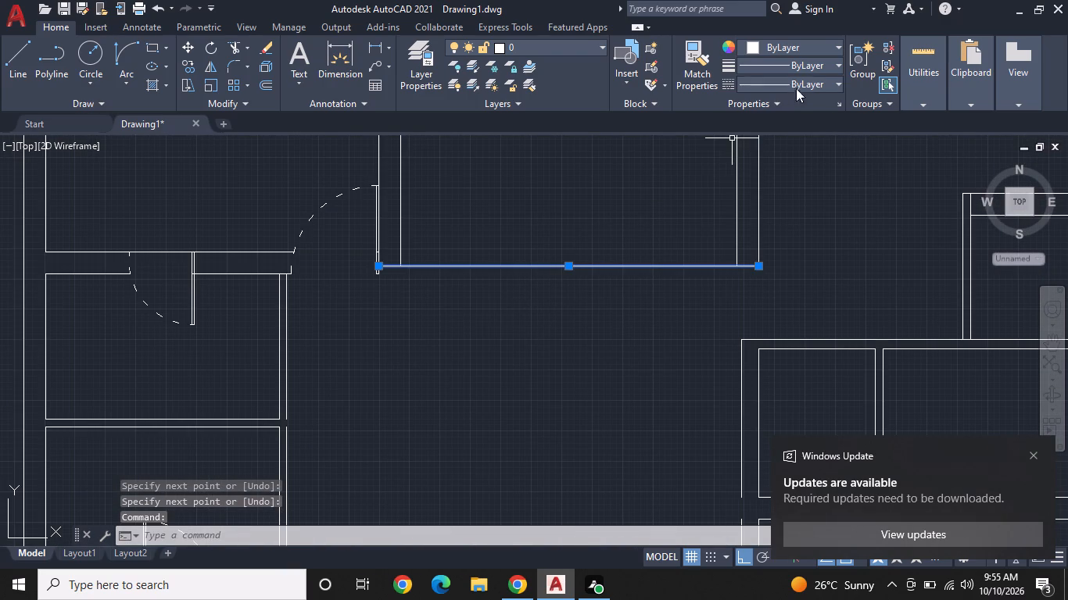
pyautogui.click(803, 80)
pyautogui.click(794, 148)
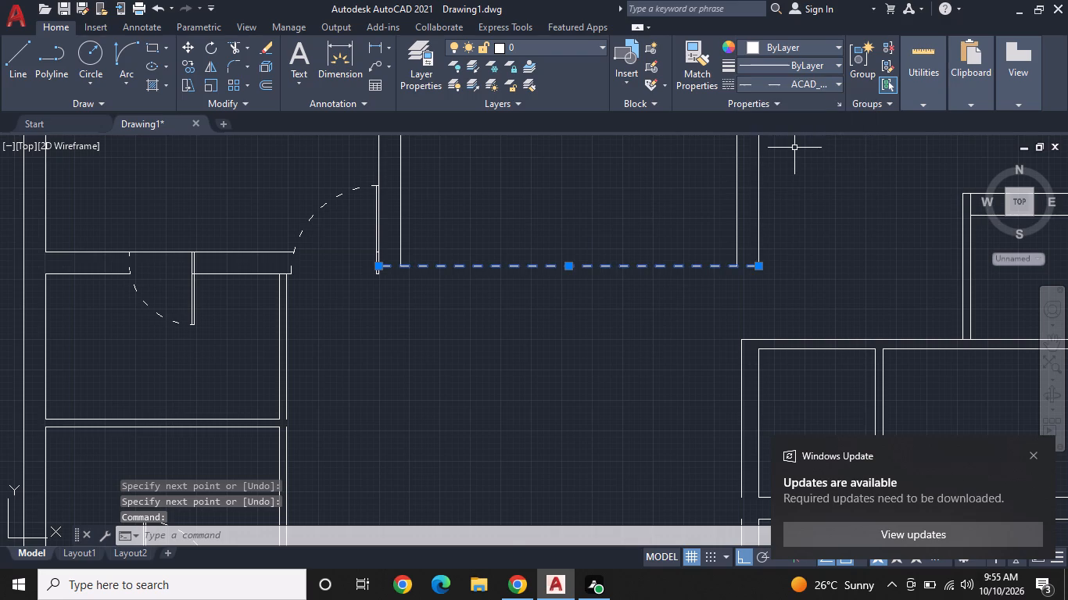
pyautogui.press('Escape')
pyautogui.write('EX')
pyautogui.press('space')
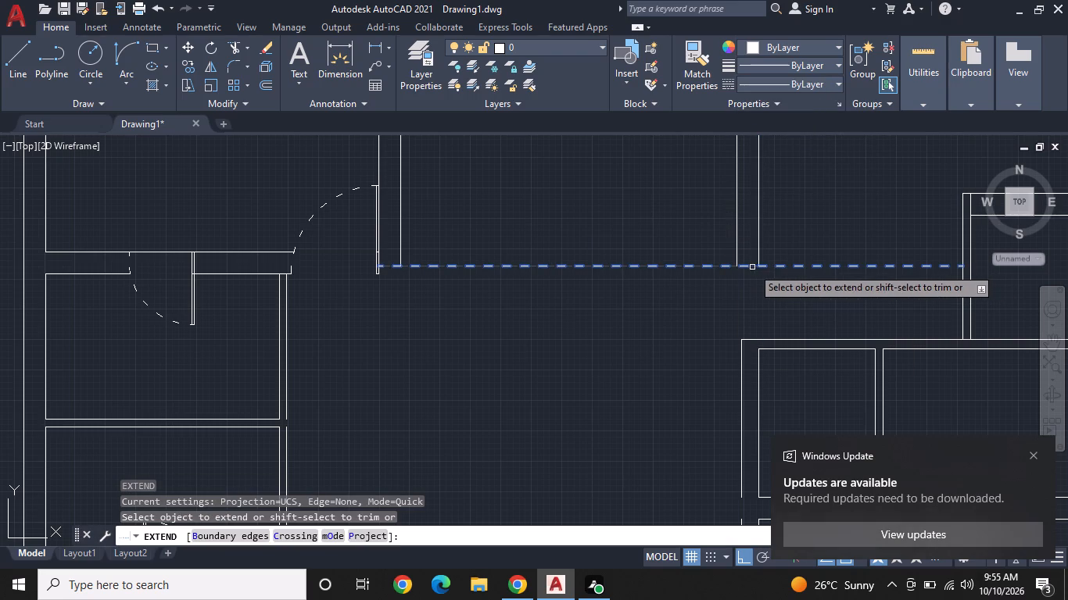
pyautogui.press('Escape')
# Draw a short solid line closing the lower end of the upper middle room's right wall, between its outer and inner lines.
pyautogui.scroll(-2, 835, 273)
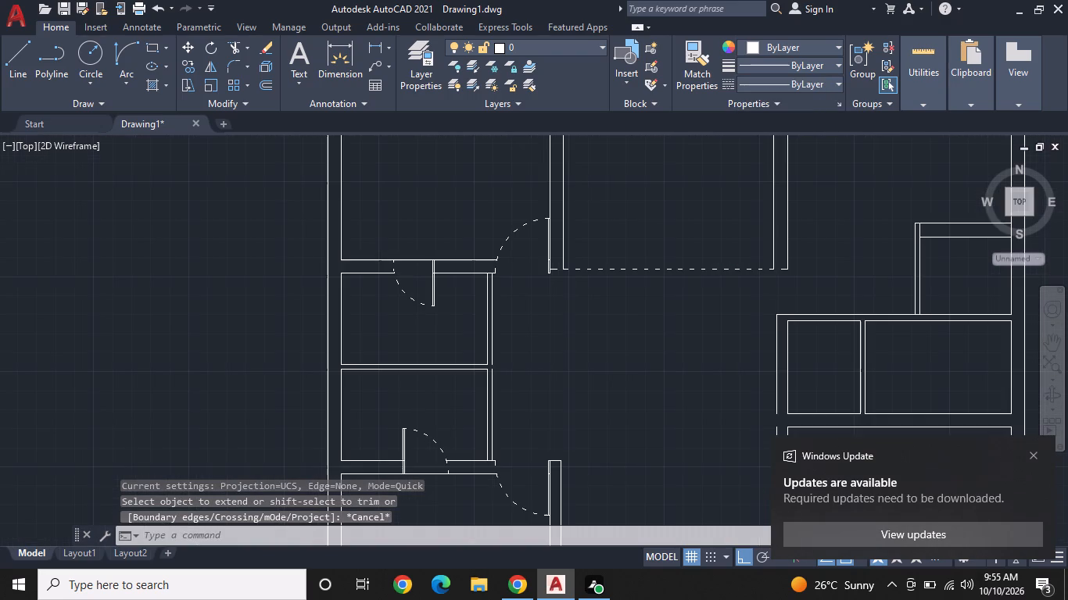
pyautogui.moveTo(833, 272); pyautogui.dragTo(696, 329, button='middle')
pyautogui.scroll(4, 671, 328)
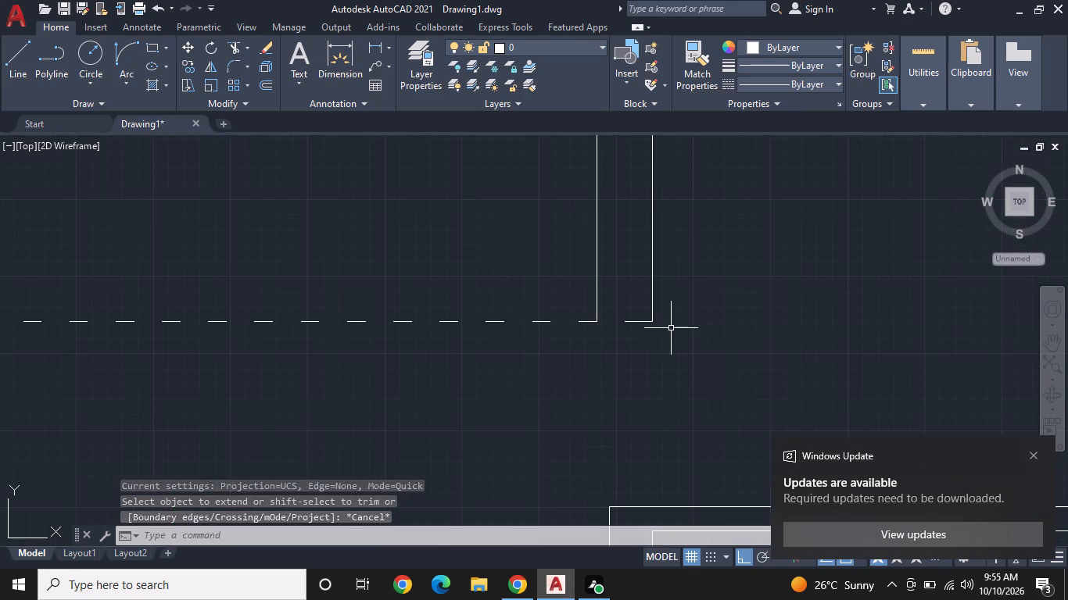
pyautogui.write('L')
pyautogui.press('space')
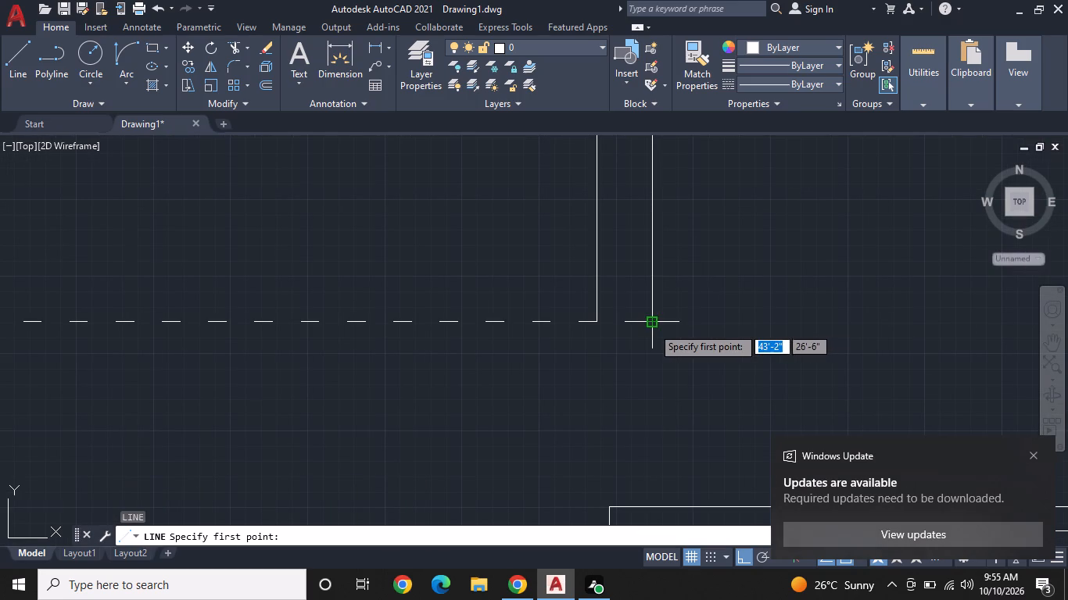
pyautogui.click(652, 327)
pyautogui.click(598, 323)
pyautogui.press('b')
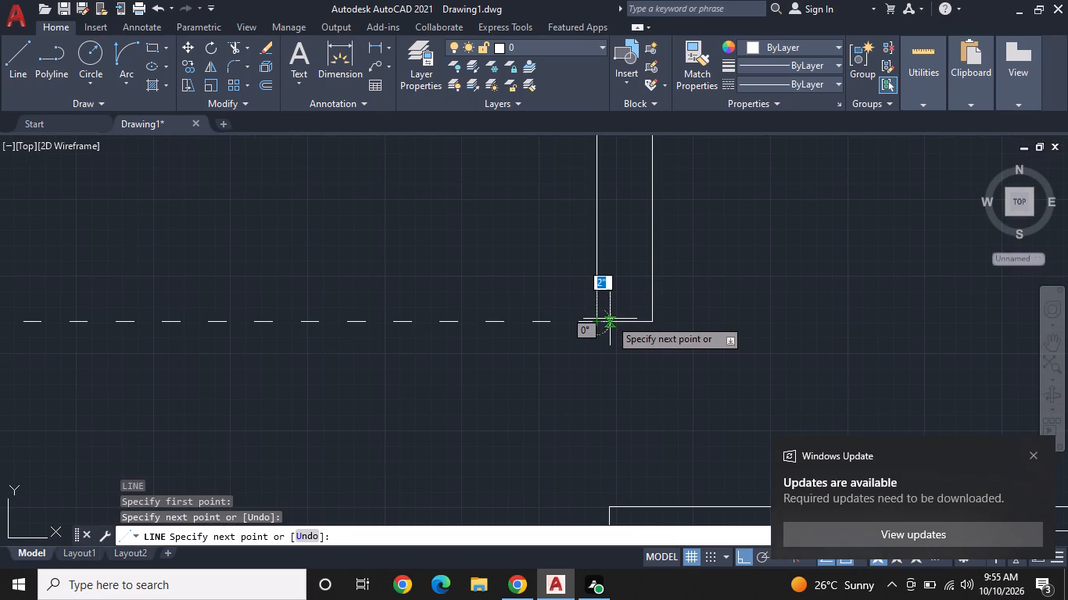
pyautogui.press('space')
pyautogui.scroll(-2, 769, 291)
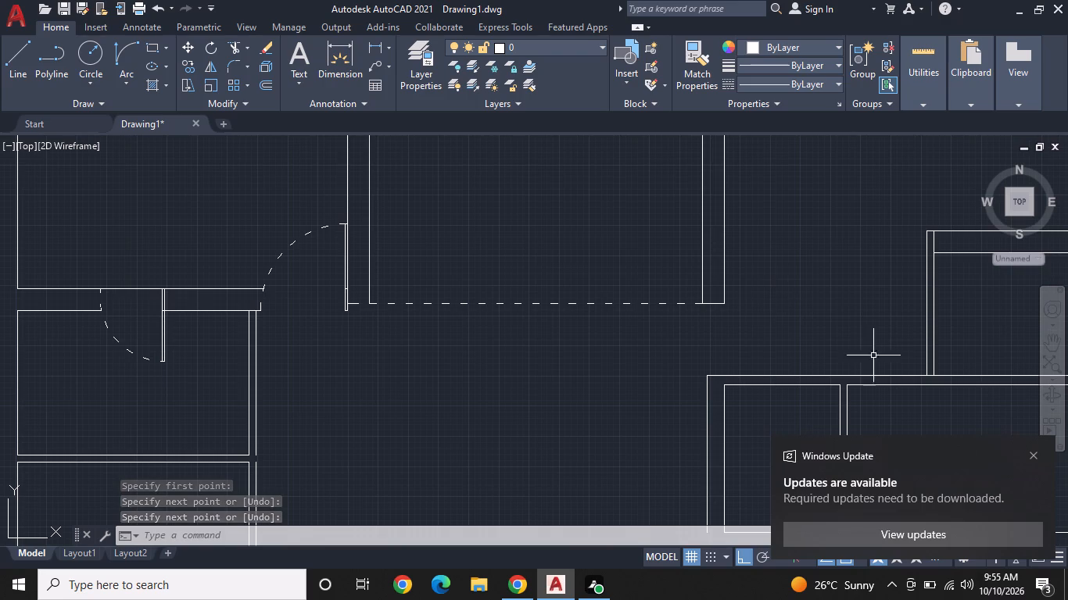
# Dismiss the Windows Update notification.
pyautogui.click(1030, 458)
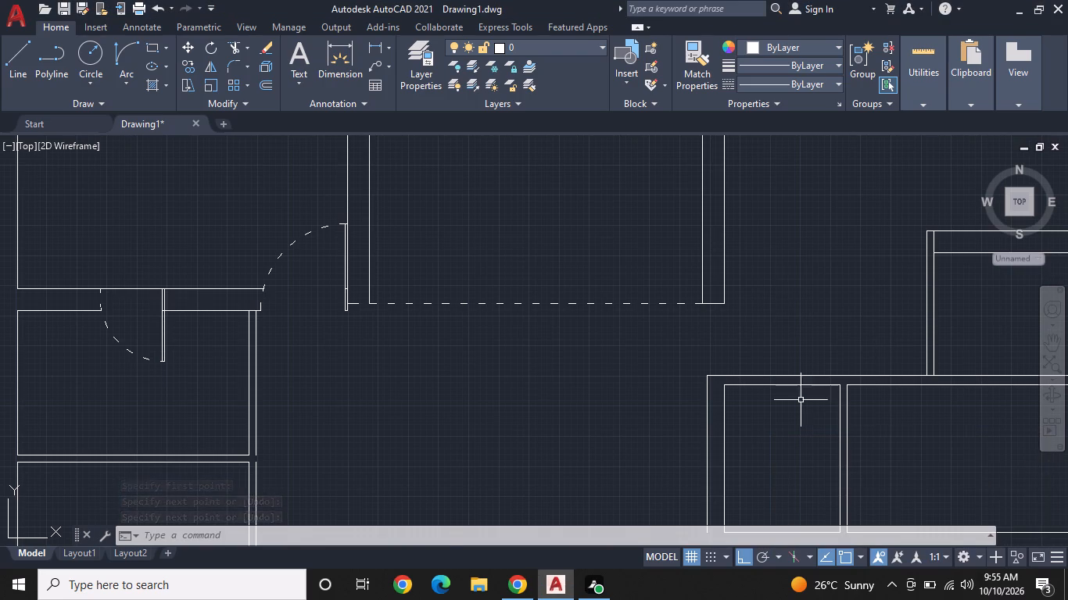
# Draw a 2' line down the inner left wall line of the small room below the upper right room, starting at its top end.
pyautogui.scroll(-1, 593, 313)
pyautogui.moveTo(661, 290); pyautogui.dragTo(537, 358, button='middle')
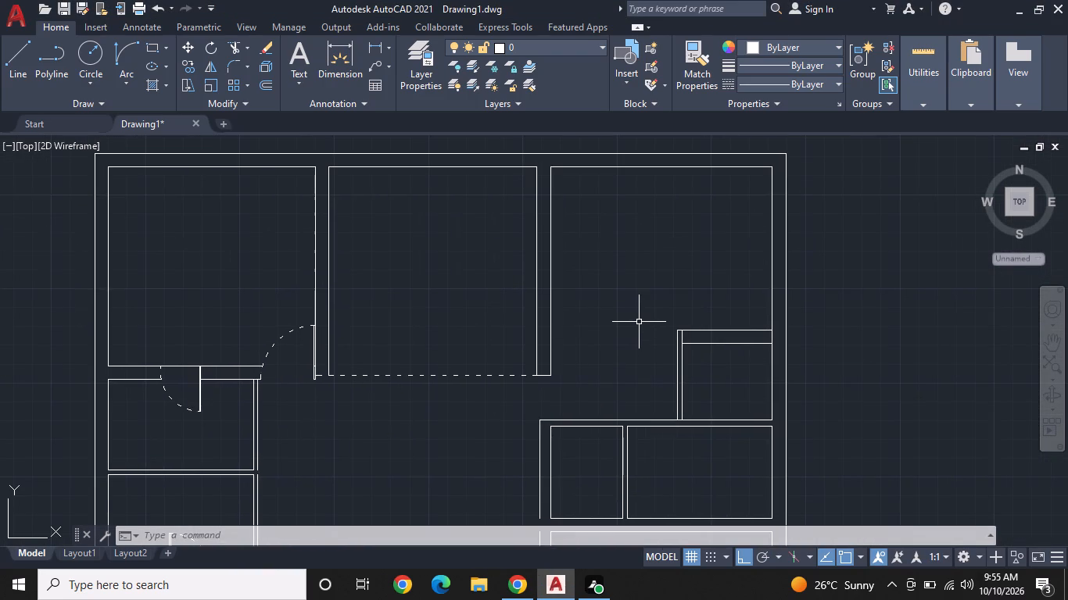
pyautogui.scroll(1, 711, 332)
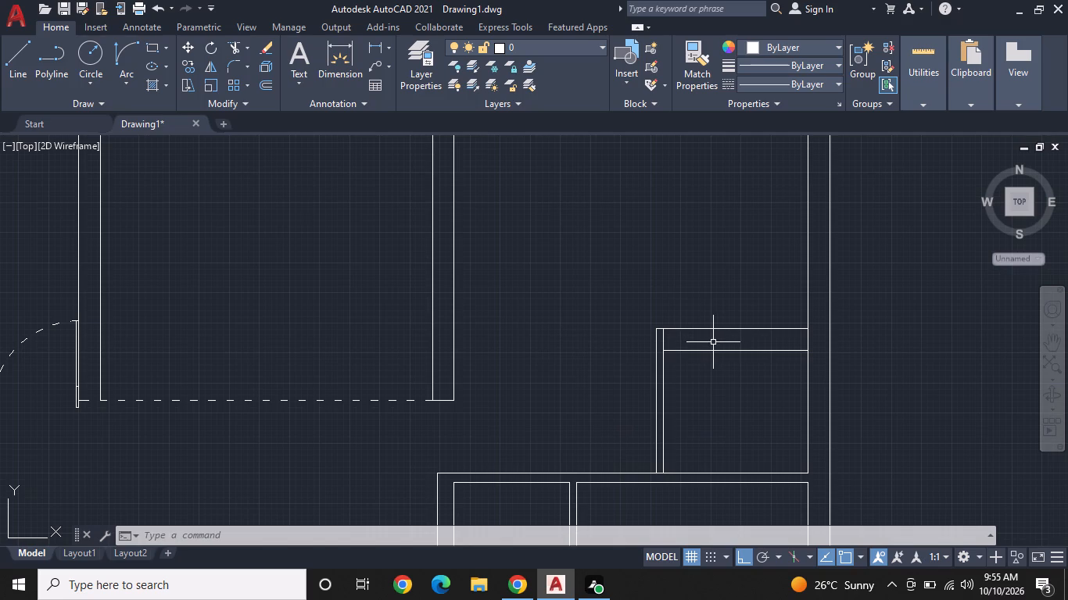
pyautogui.moveTo(706, 348); pyautogui.dragTo(580, 345, button='middle')
pyautogui.scroll(2, 528, 323)
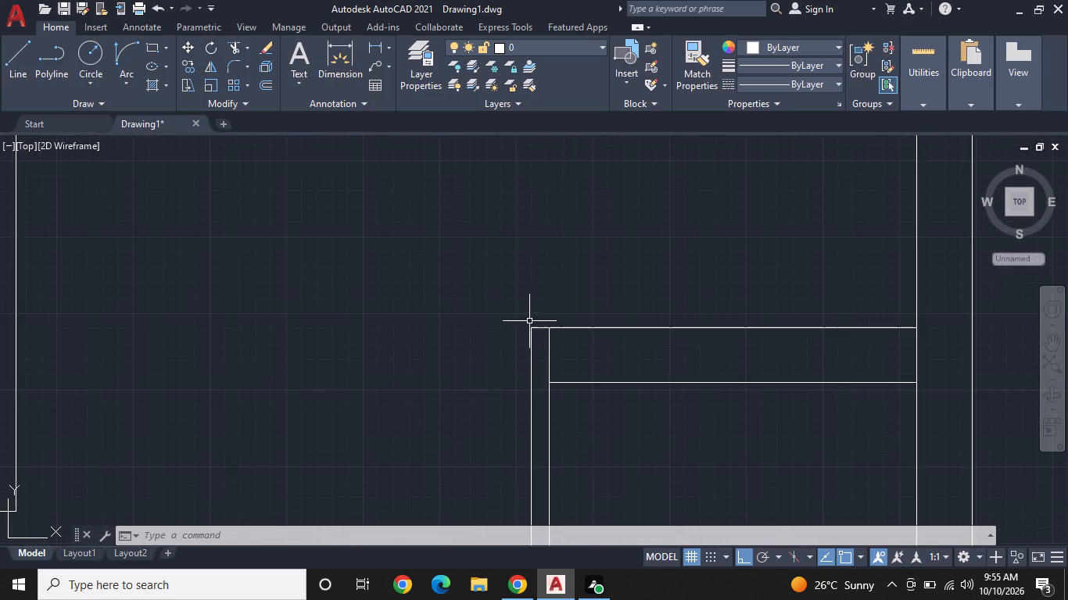
pyautogui.scroll(-2, 548, 327)
pyautogui.press('l')
pyautogui.press('space')
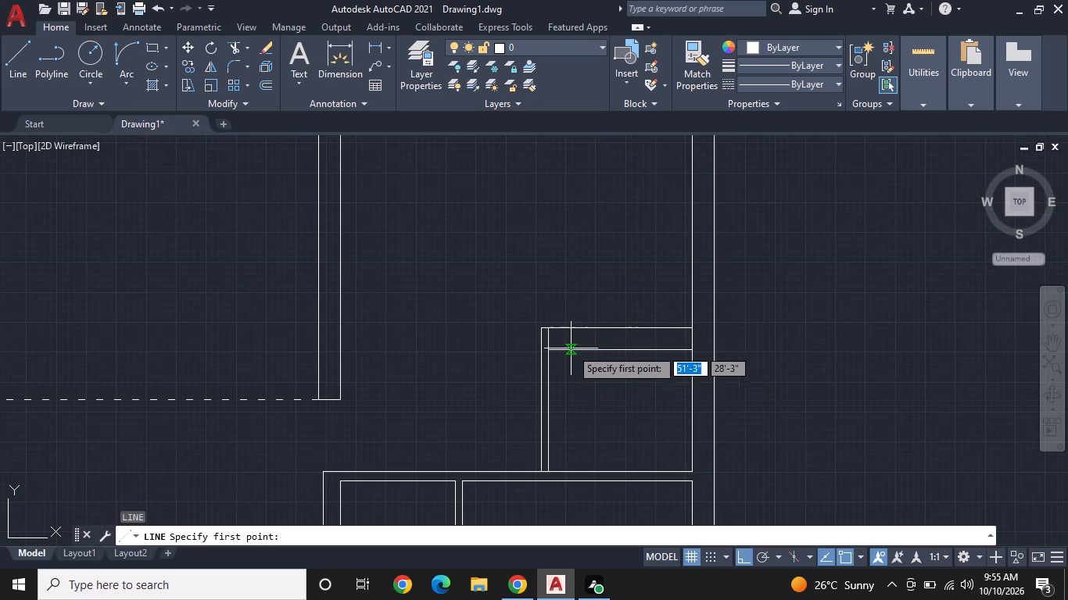
pyautogui.click(550, 328)
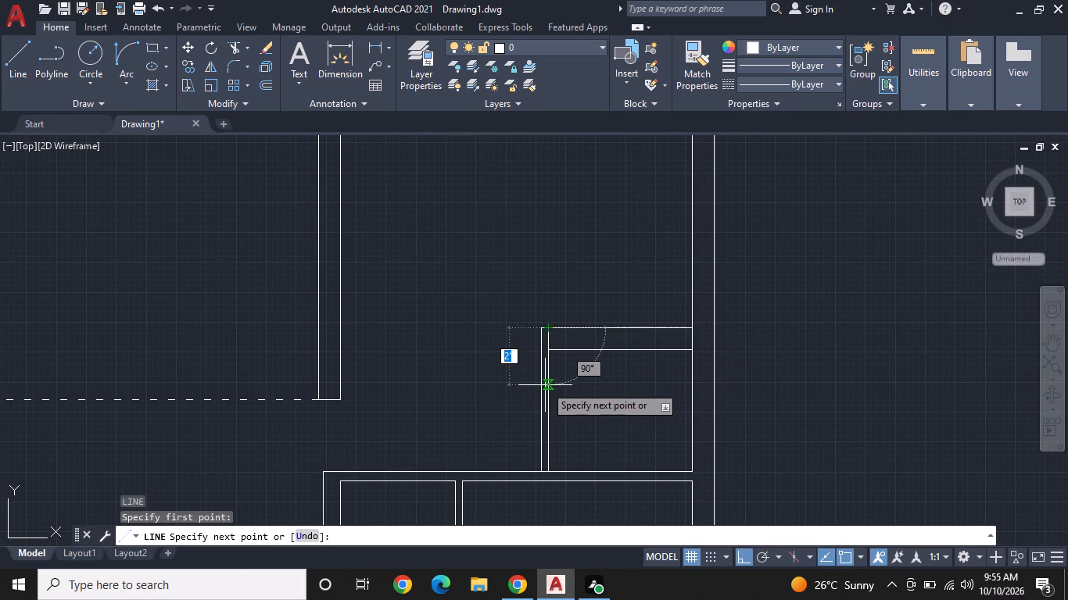
pyautogui.scroll(2, 544, 391)
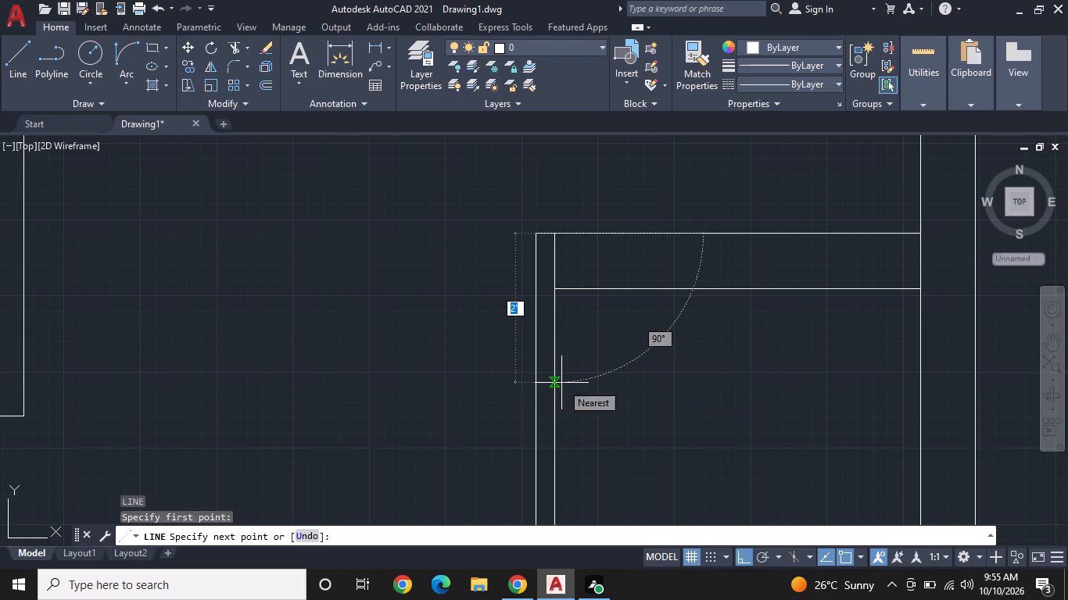
pyautogui.click(561, 383)
pyautogui.press('space')
# Draw a 2' line from the same corner rightward along the small room's outer top wall line.
pyautogui.press('space')
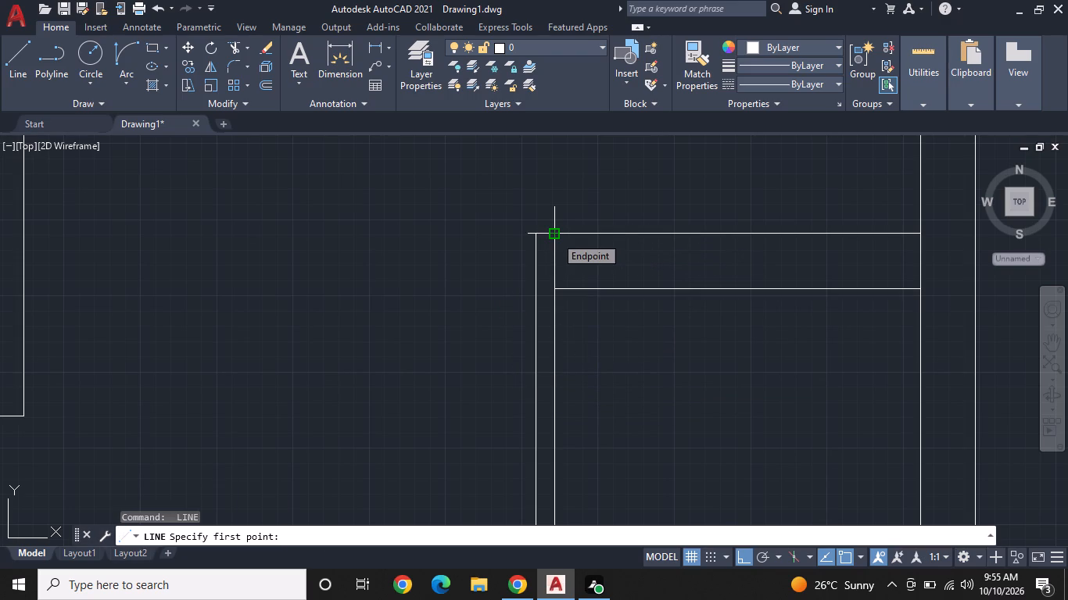
pyautogui.doubleClick(555, 236)
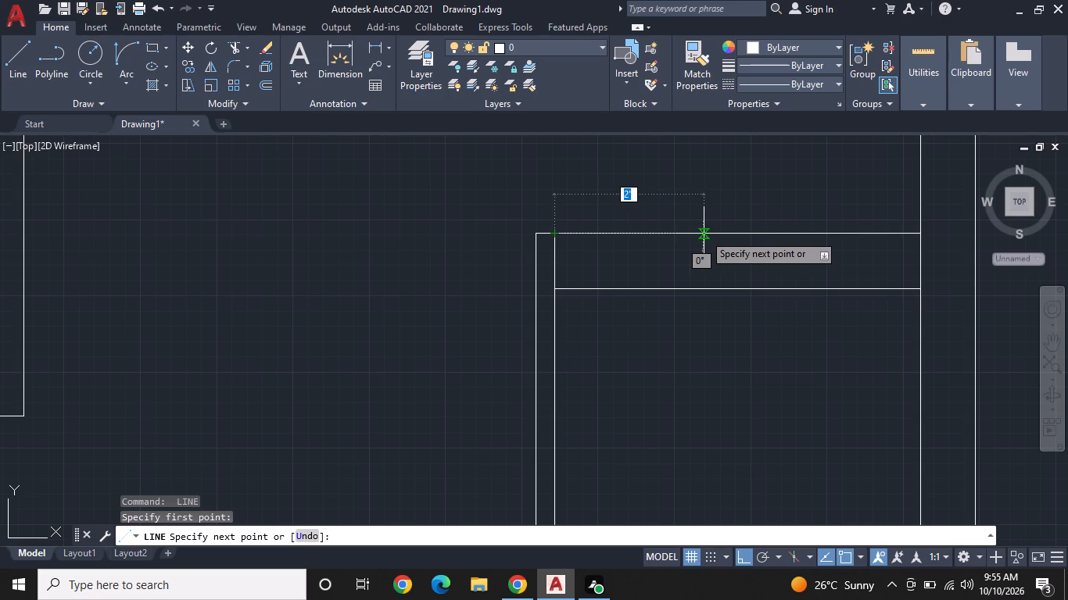
pyautogui.click(704, 234)
pyautogui.press('space')
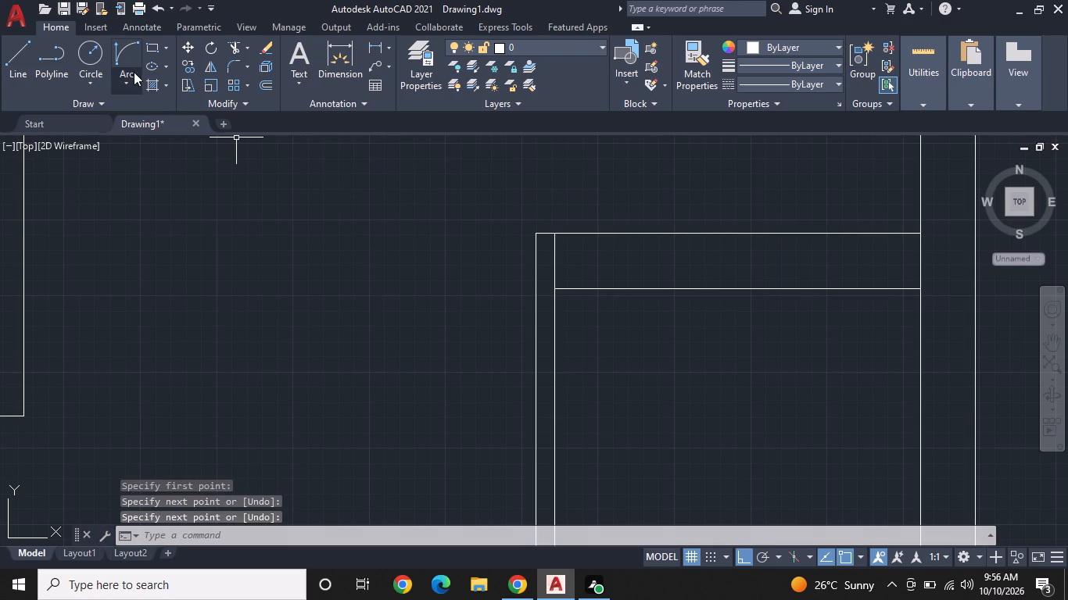
# Draw a door swing arc from the vertical 2' line's lower end to the horizontal 2' line's right end.
pyautogui.click(120, 56)
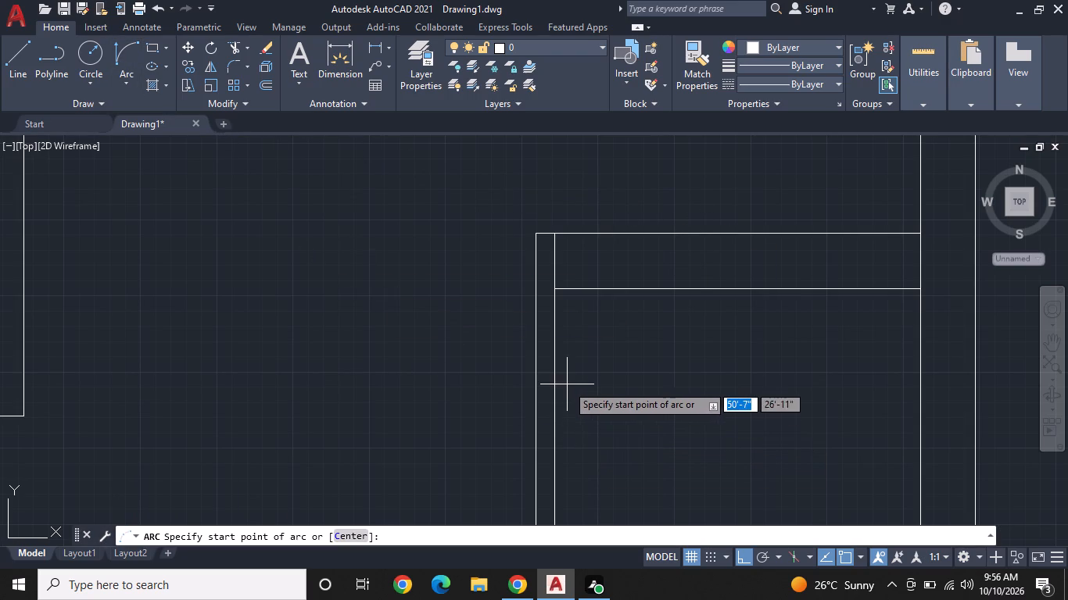
pyautogui.click(553, 384)
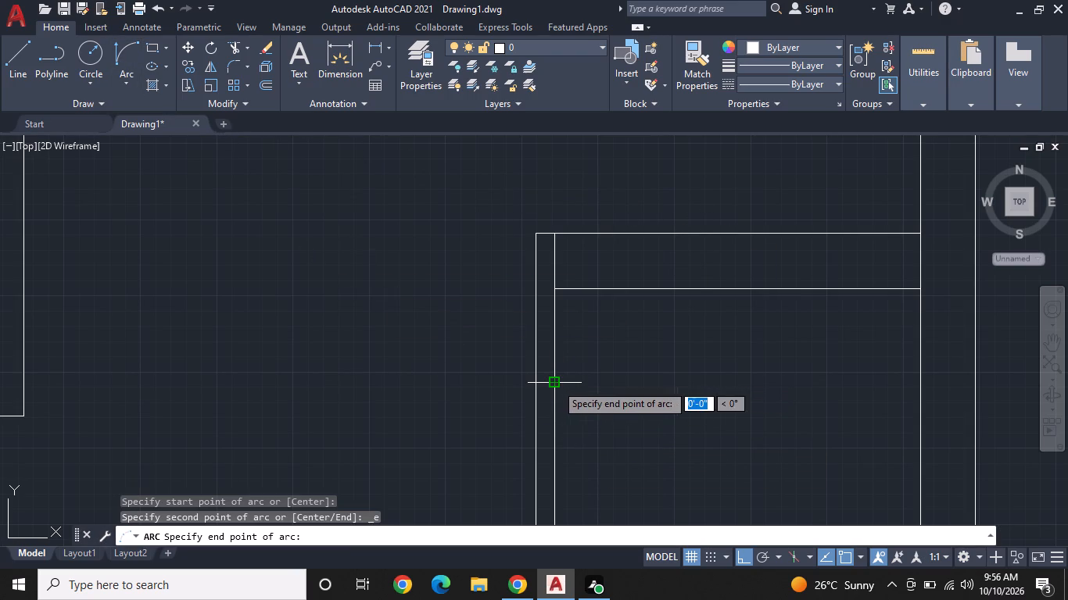
pyautogui.click(701, 232)
pyautogui.click(747, 366)
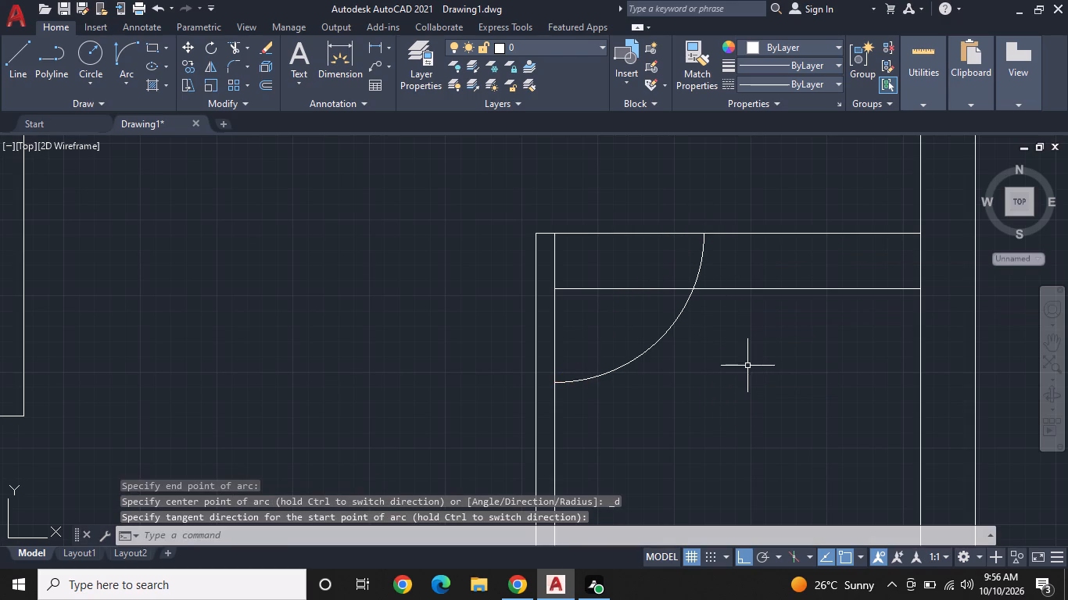
# Set the new swing arc's linetype to the dashed ACAD_ISO03W100.
pyautogui.click(668, 327)
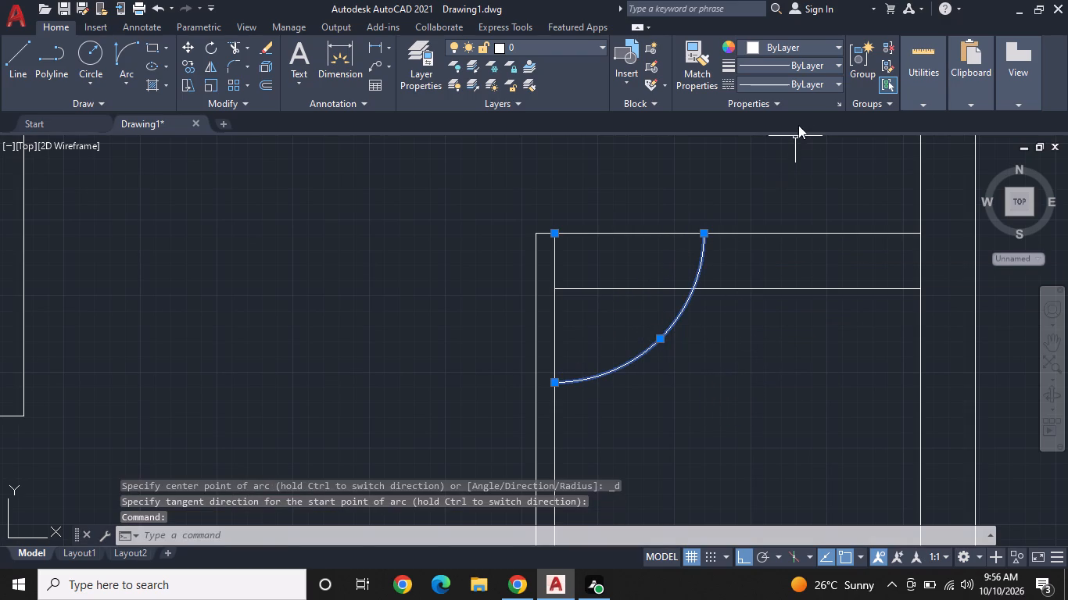
pyautogui.click(819, 83)
pyautogui.click(794, 139)
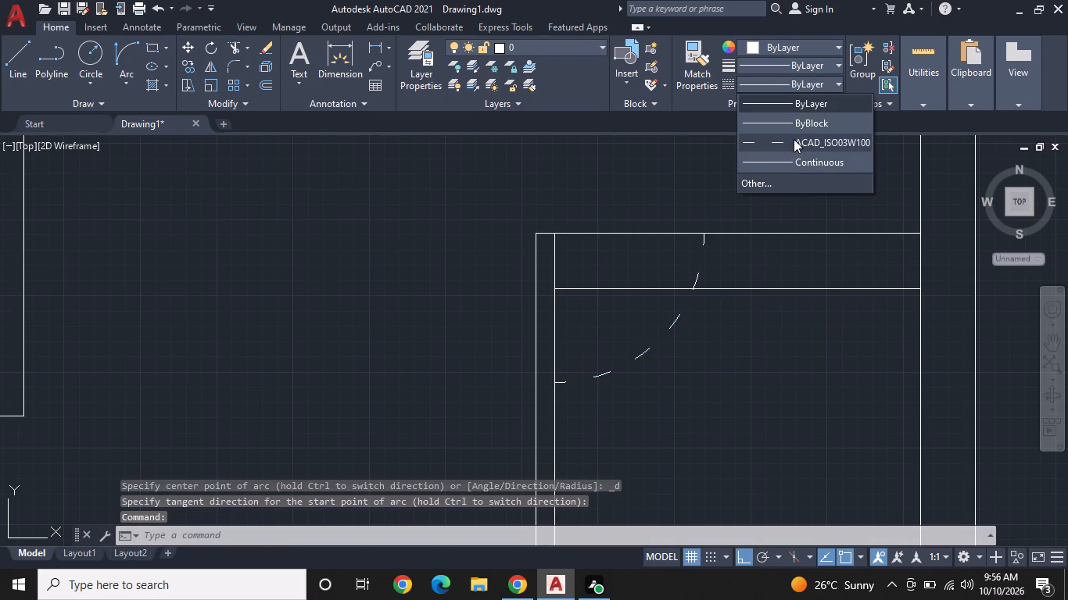
# Offset the vertical 2' line 1" toward the room's interior to form the door leaf.
pyautogui.press('space')
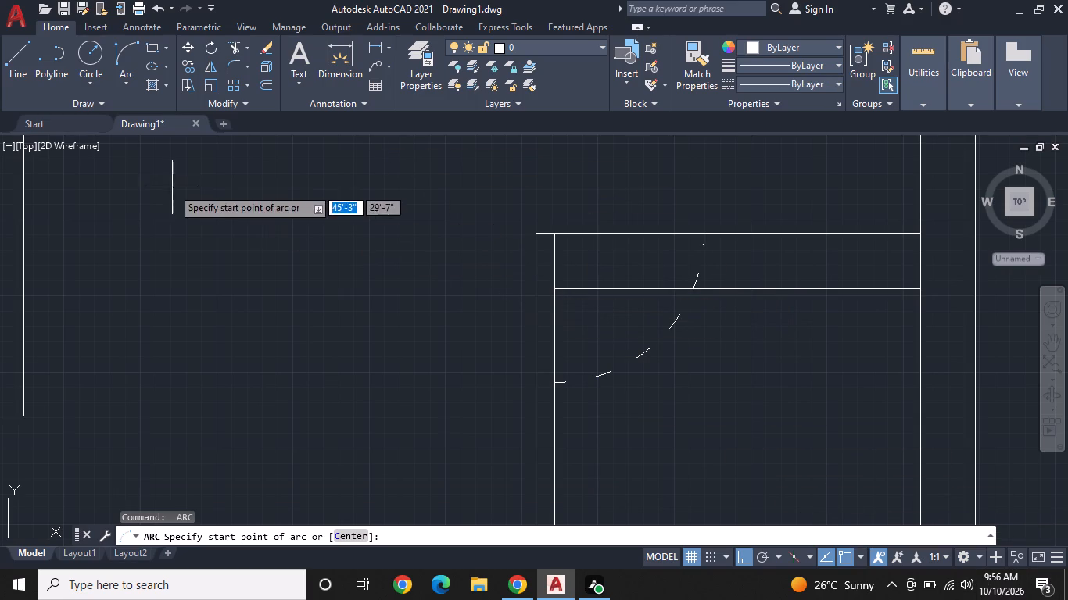
pyautogui.click(265, 84)
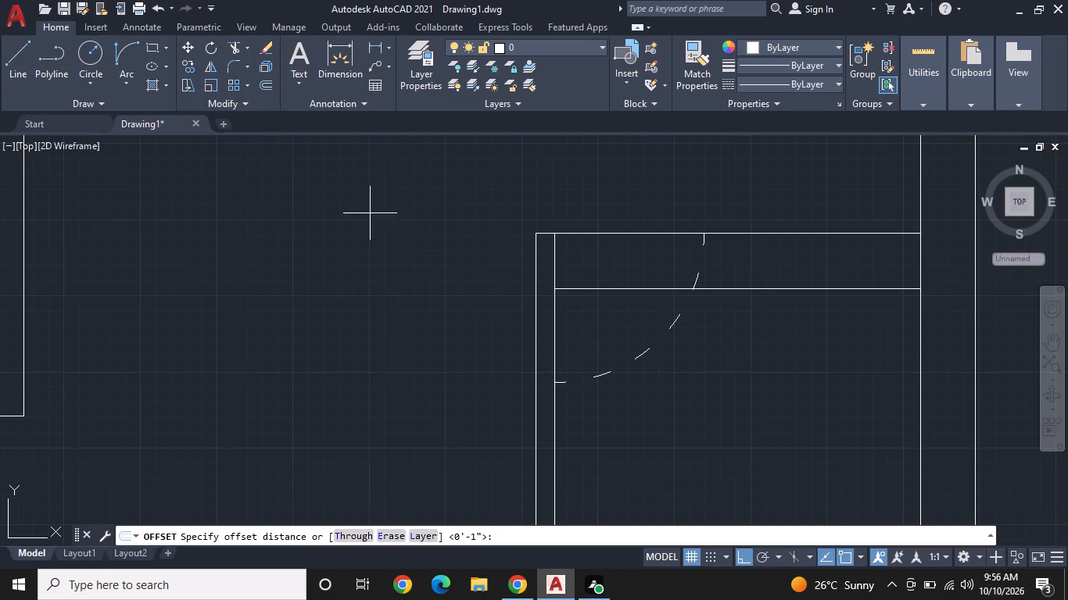
pyautogui.press('space')
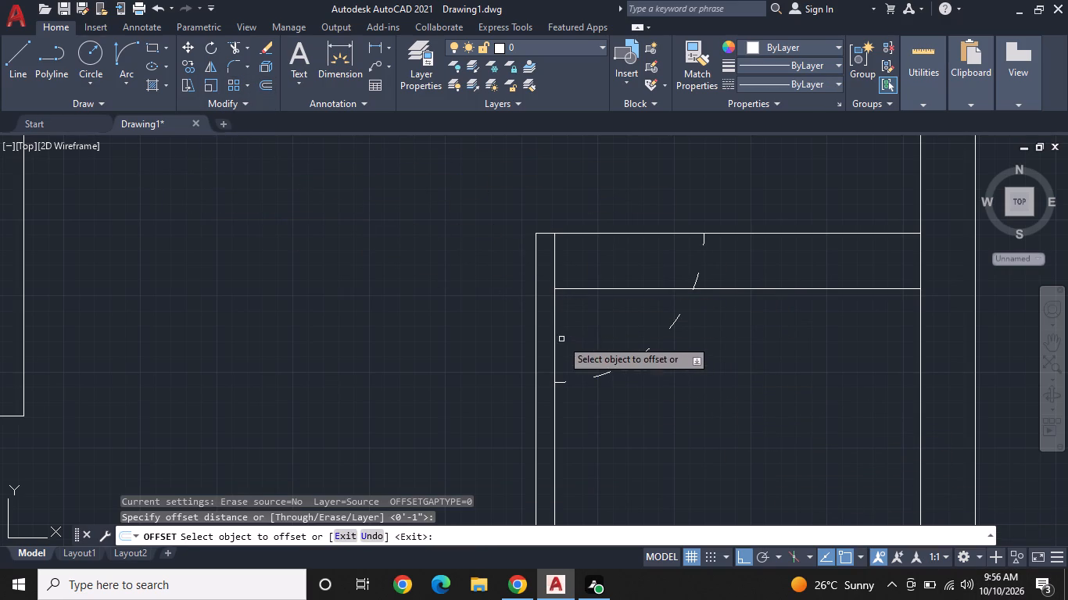
pyautogui.click(552, 338)
pyautogui.click(625, 341)
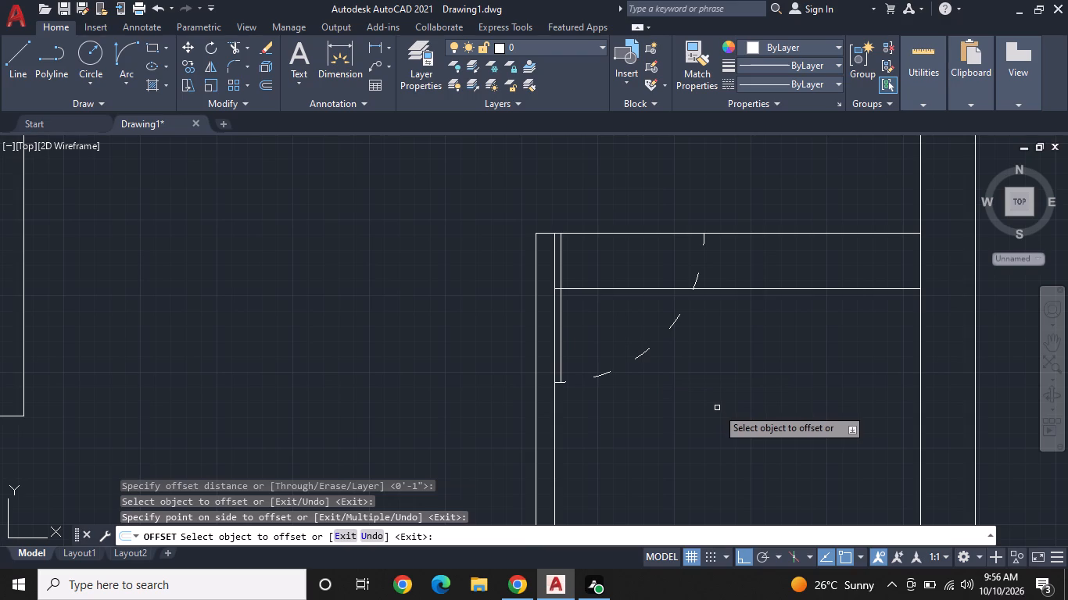
pyautogui.press('Escape')
# Trim the small room's inner top wall line between the door leaf and the swing arc.
pyautogui.write('TR')
pyautogui.press('space')
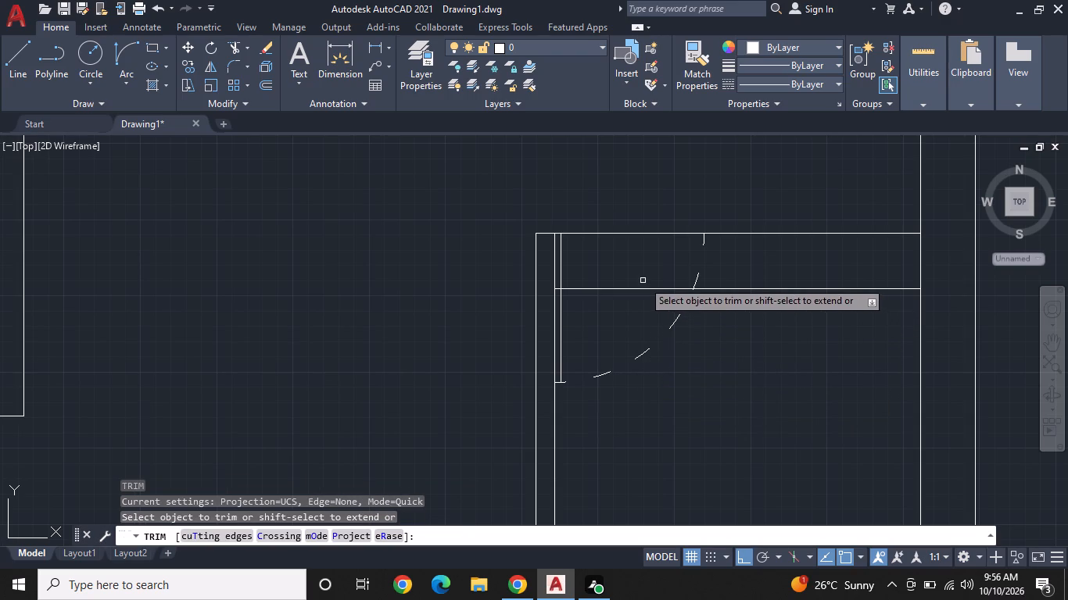
pyautogui.click(643, 280)
pyautogui.click(614, 316)
pyautogui.press('Escape')
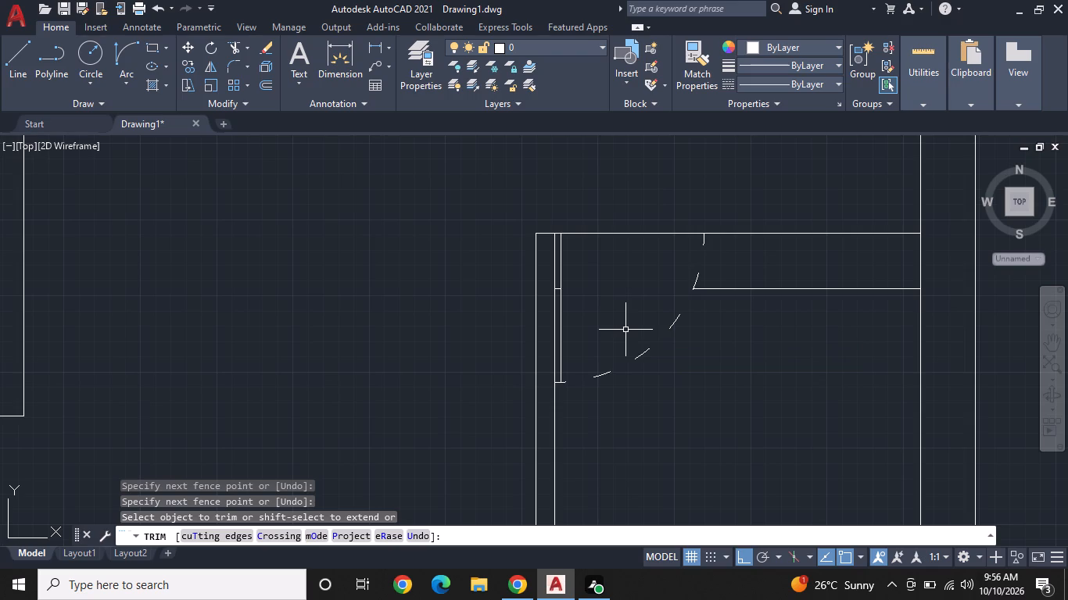
# Examine the whole plan and the two adjoining middle rooms on its right side, including the wall below them.
pyautogui.scroll(-1, 647, 337)
pyautogui.scroll(-1, 710, 402)
pyautogui.moveTo(710, 402); pyautogui.dragTo(710, 335, button='middle')
pyautogui.middleClick(718, 304)
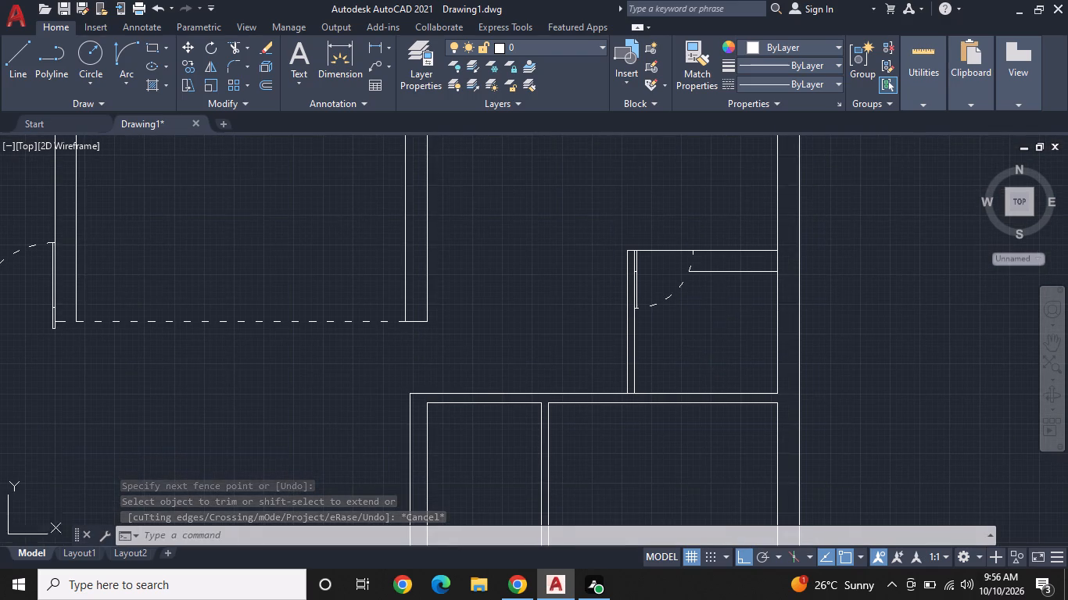
pyautogui.moveTo(710, 385); pyautogui.dragTo(709, 329, button='middle')
pyautogui.middleClick(714, 302)
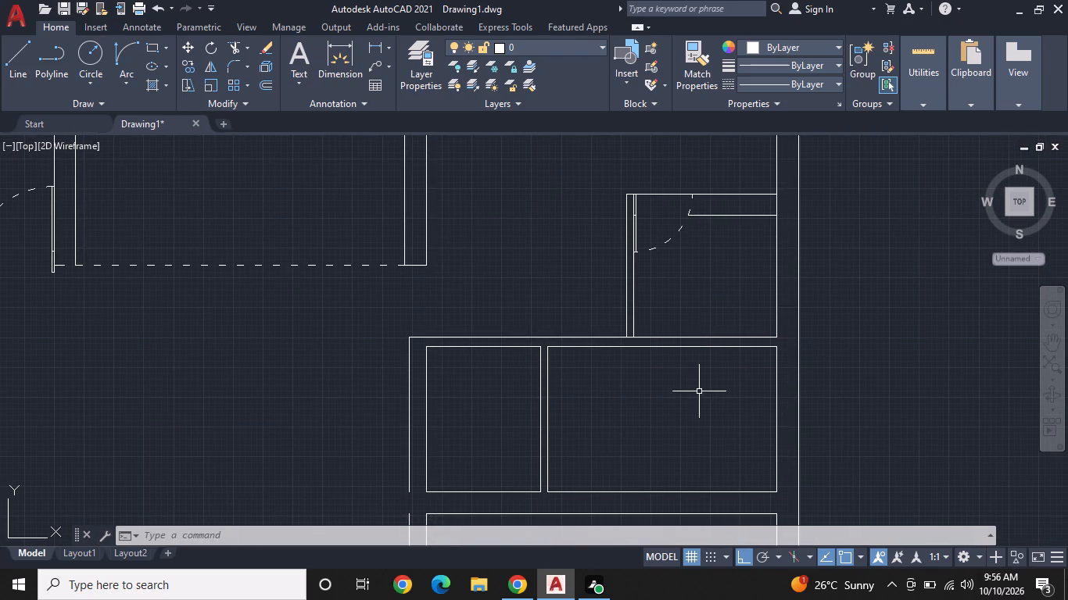
pyautogui.press('Escape')
pyautogui.middleClick(679, 413)
pyautogui.moveTo(679, 413); pyautogui.dragTo(688, 339, button='middle')
pyautogui.moveTo(689, 334); pyautogui.dragTo(693, 317, button='middle')
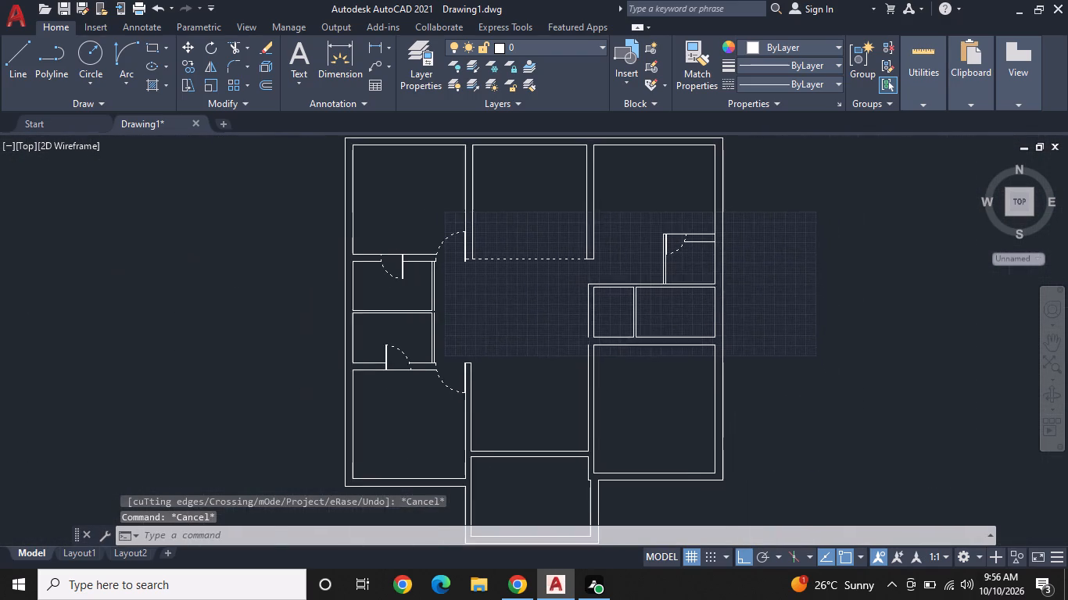
pyautogui.scroll(3, 664, 320)
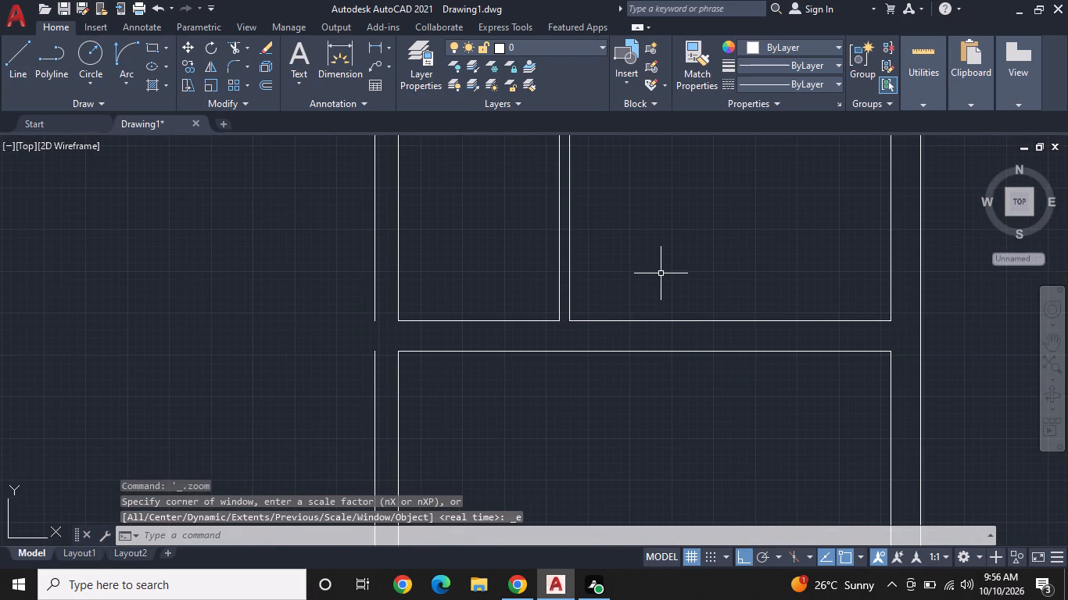
pyautogui.moveTo(661, 272); pyautogui.dragTo(678, 367, button='middle')
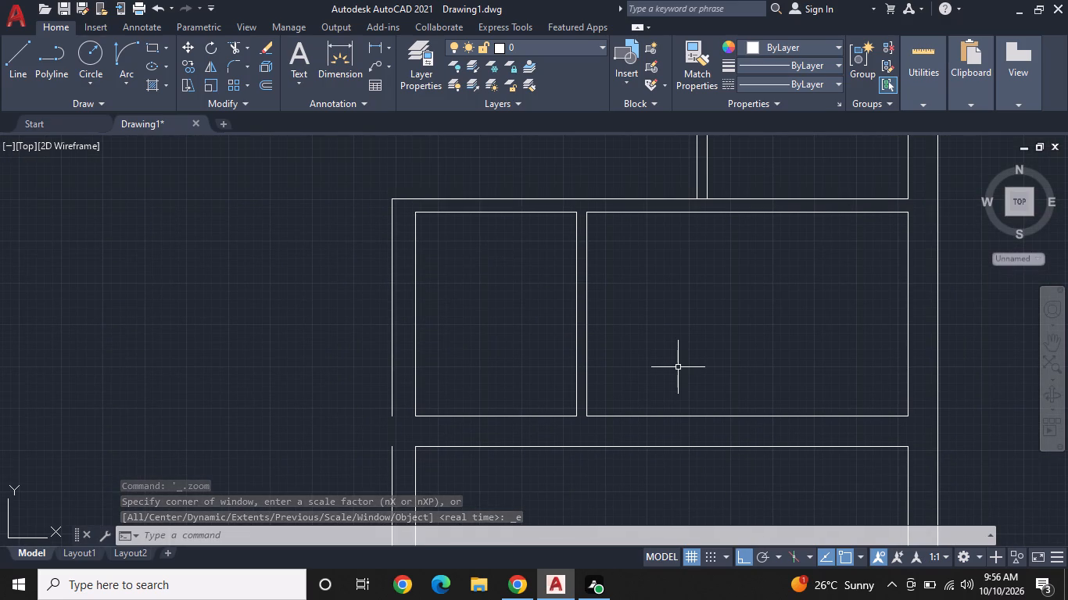
pyautogui.moveTo(668, 372); pyautogui.dragTo(672, 327, button='middle')
pyautogui.press('Escape')
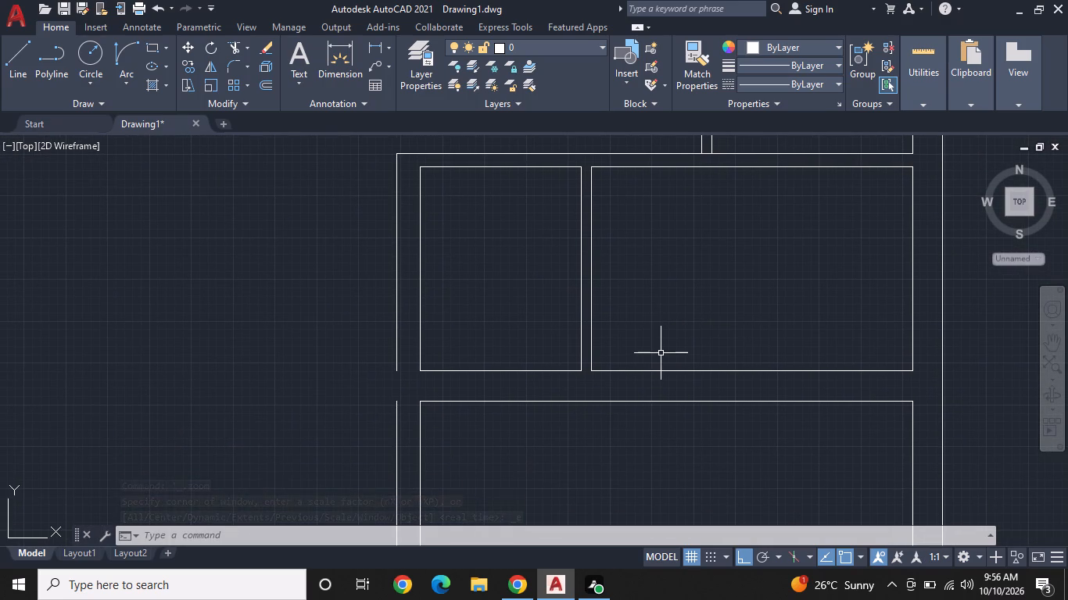
# Draw a vertical line about 3'-1" up from the lower room's top wall line into the larger middle room.
pyautogui.write('L')
pyautogui.press('space')
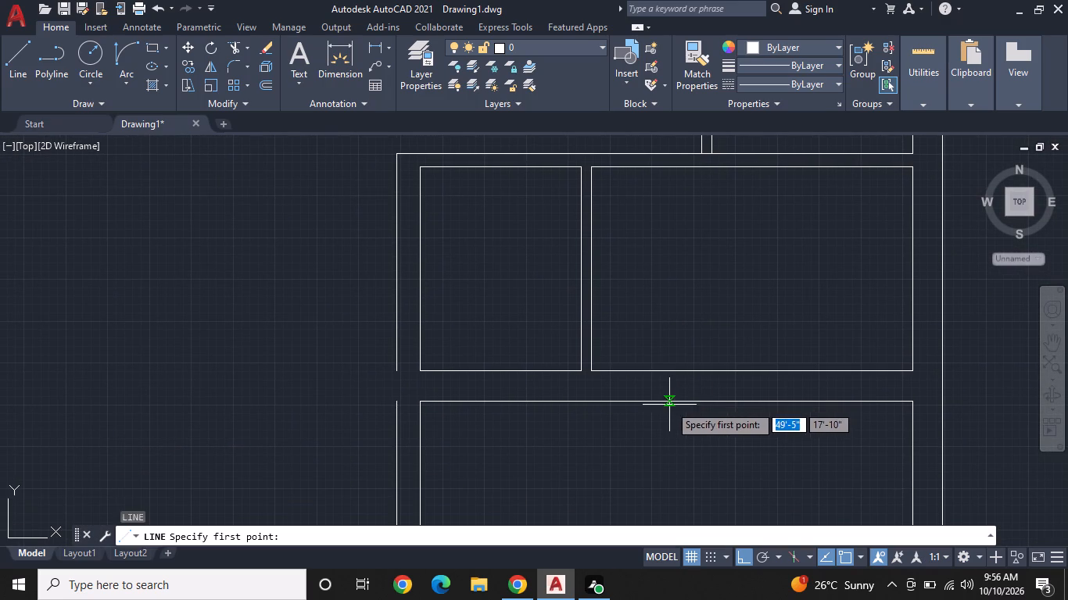
pyautogui.click(669, 405)
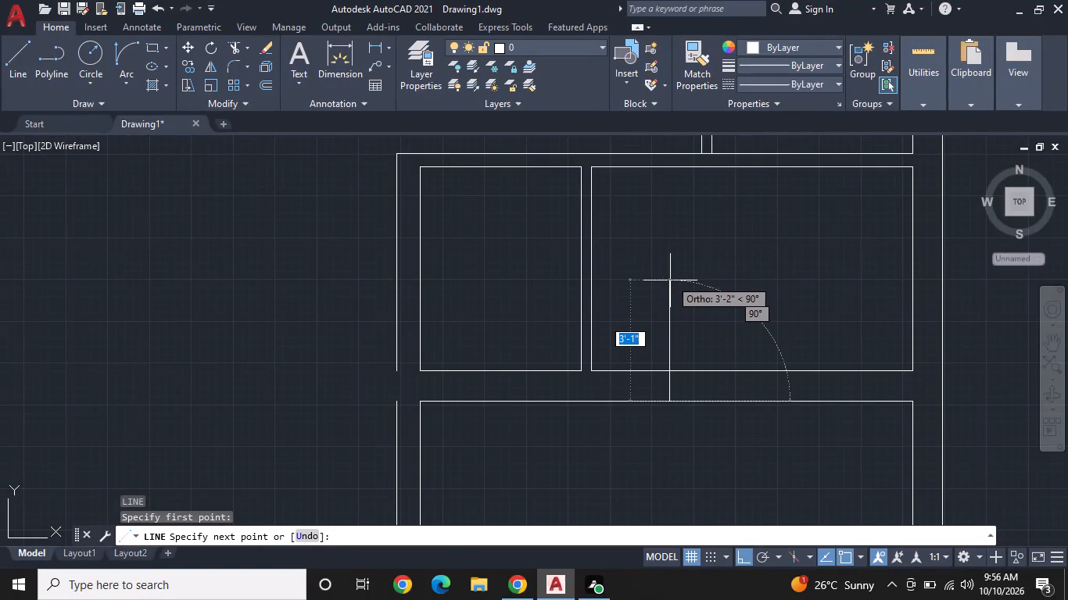
pyautogui.click(670, 281)
pyautogui.press('space')
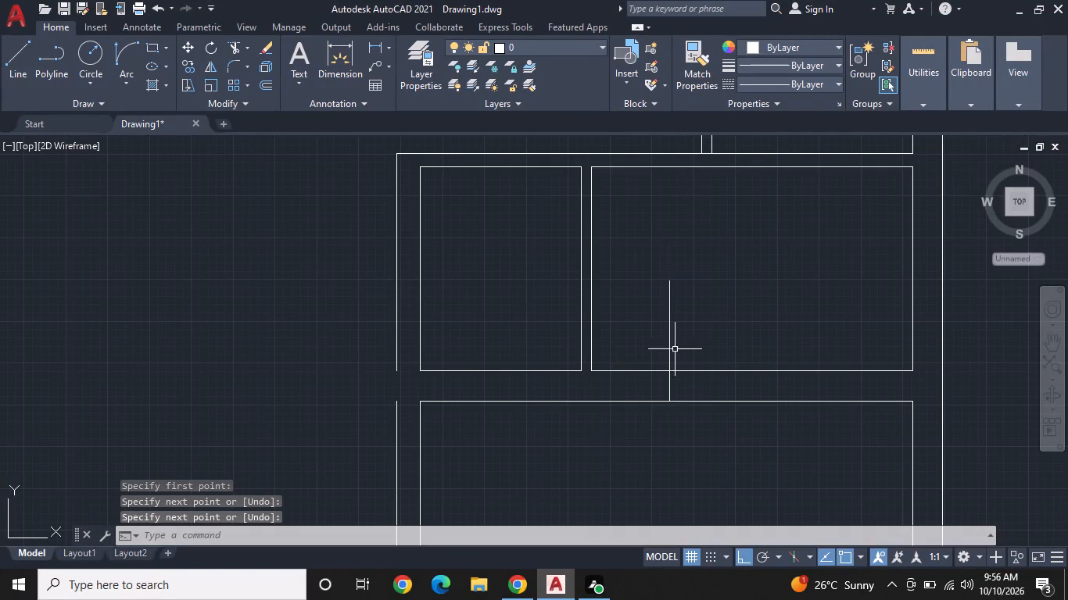
# Draw a horizontal line about 3' along the wall from the vertical line's foot, ending with a short downward tick.
pyautogui.press('space')
pyautogui.click(672, 400)
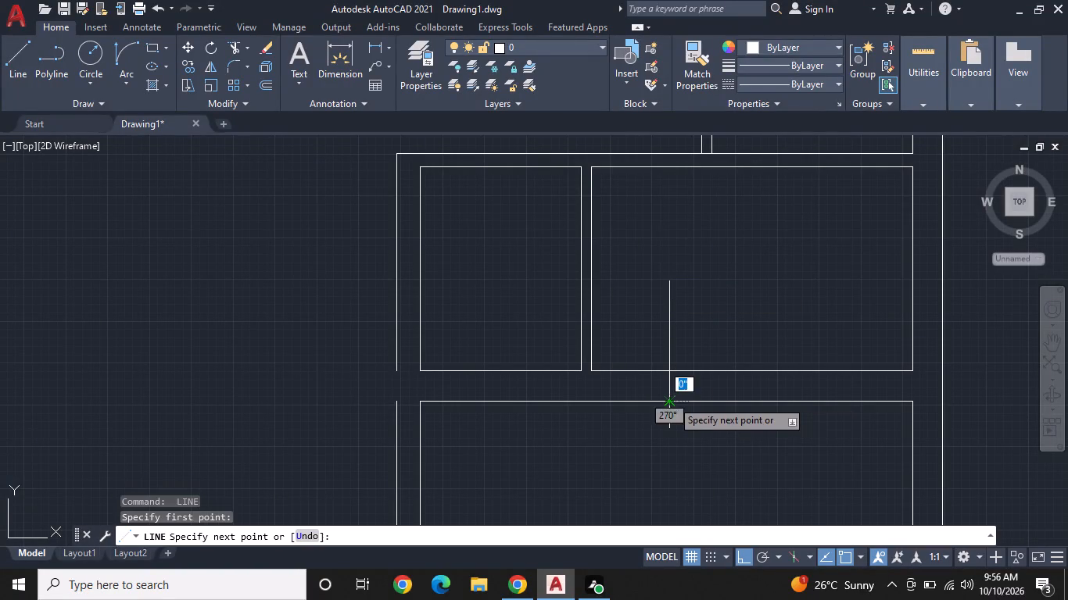
pyautogui.click(790, 405)
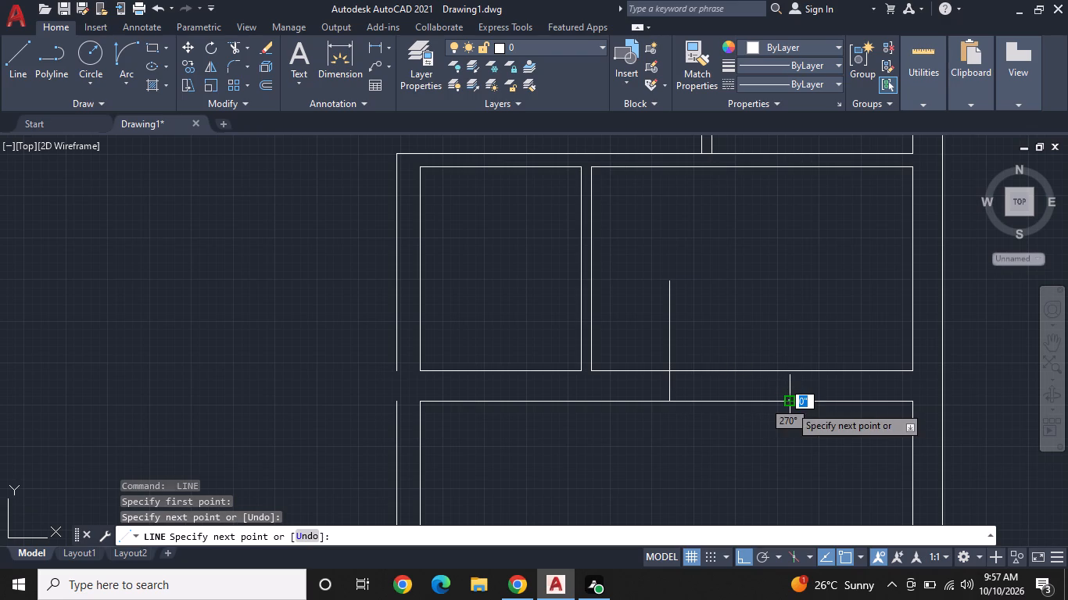
pyautogui.click(792, 417)
pyautogui.press('space')
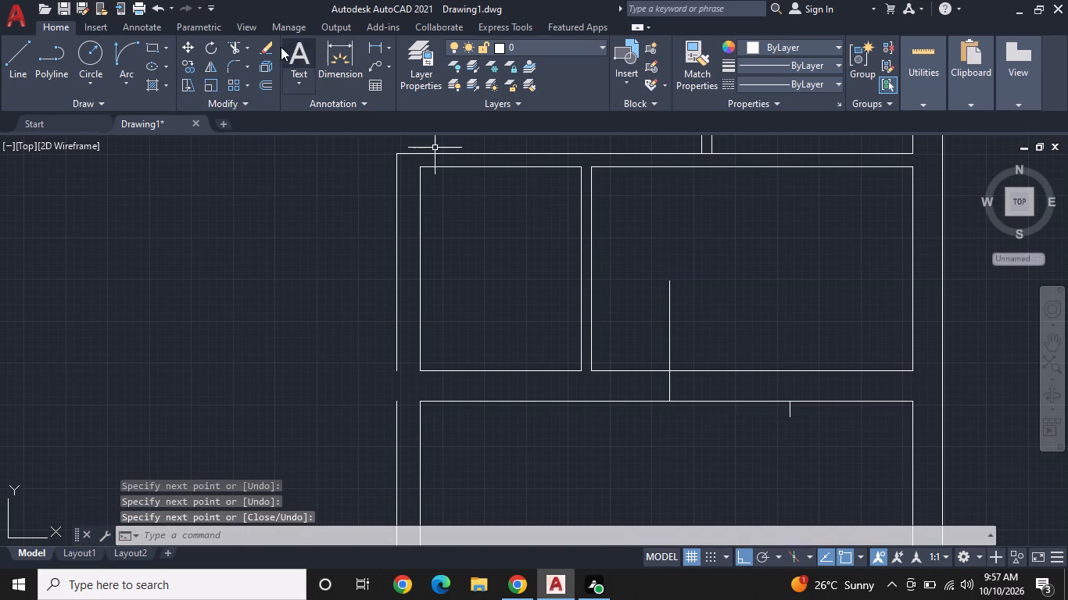
# Draw the door swing arc from the vertical line's upper end to the horizontal line's far end.
pyautogui.click(121, 48)
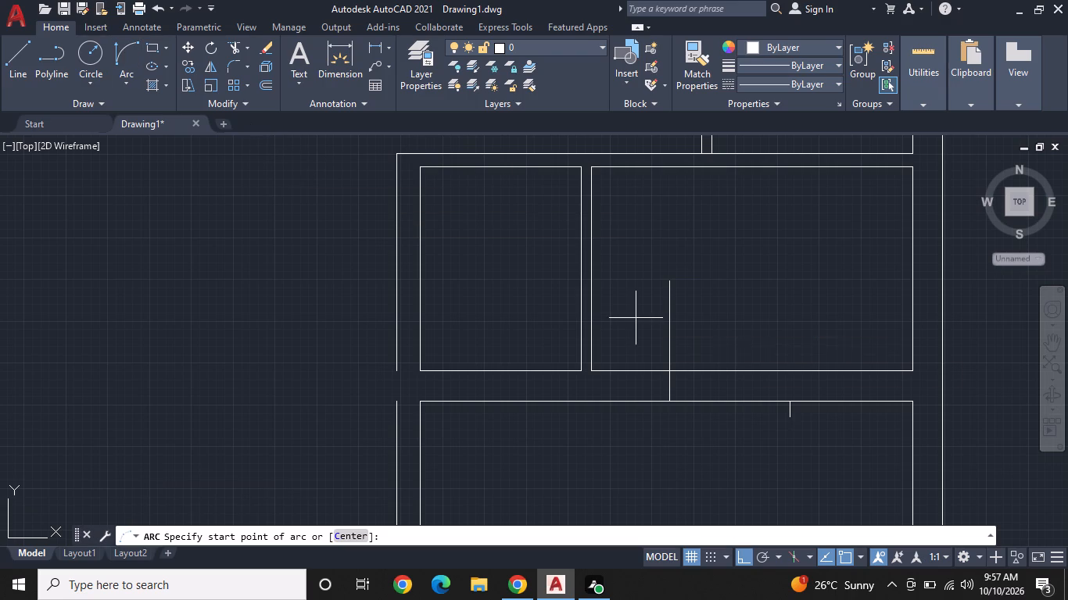
pyautogui.click(669, 284)
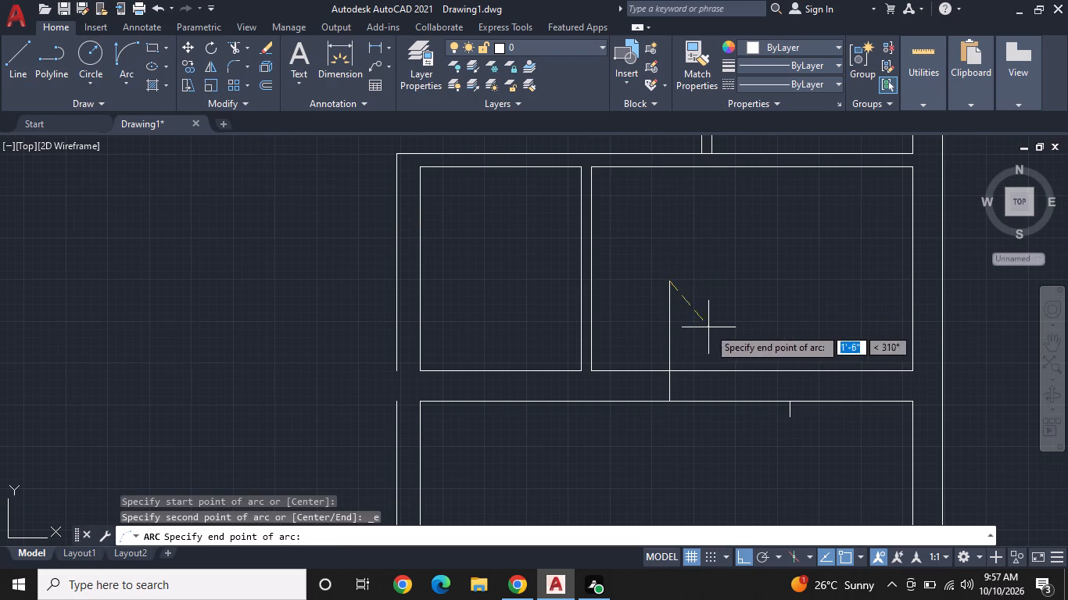
pyautogui.click(789, 403)
pyautogui.click(850, 271)
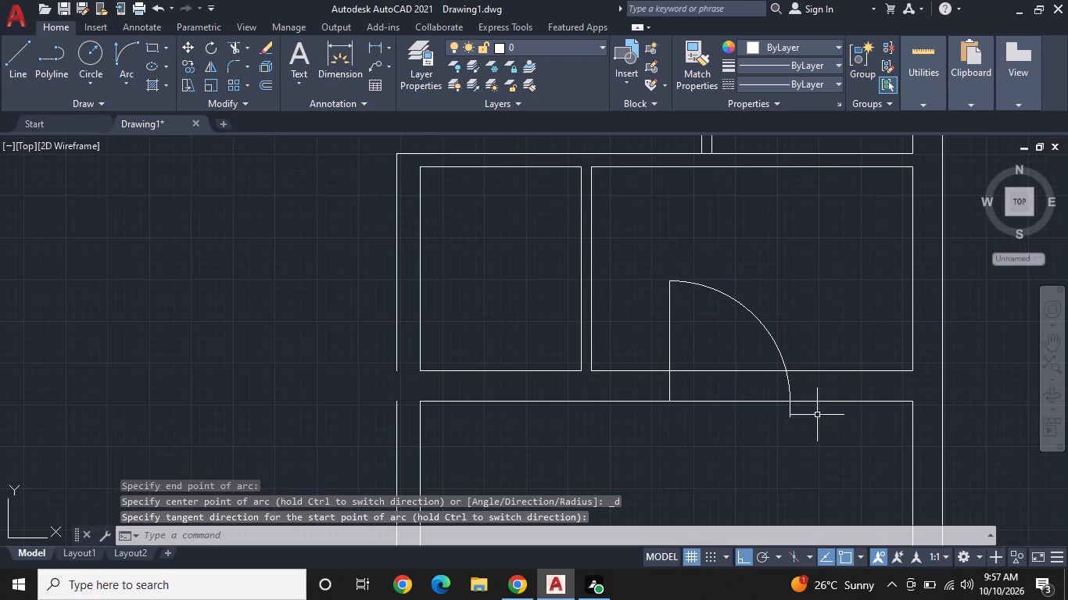
# Erase the short vertical tick below the swing arc's end.
pyautogui.click(793, 416)
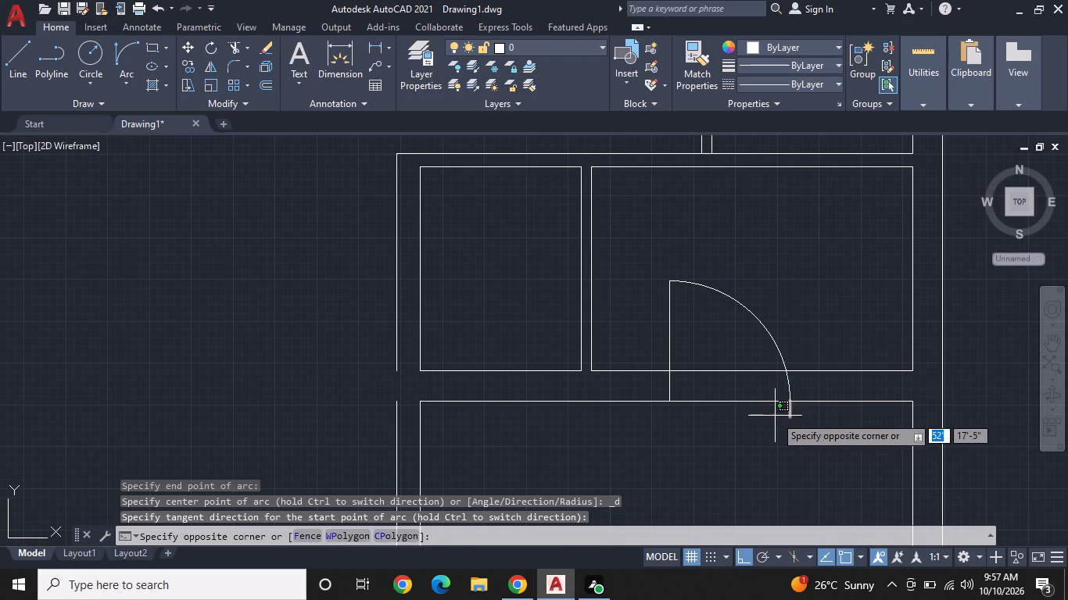
pyautogui.click(775, 416)
pyautogui.rightClick(783, 415)
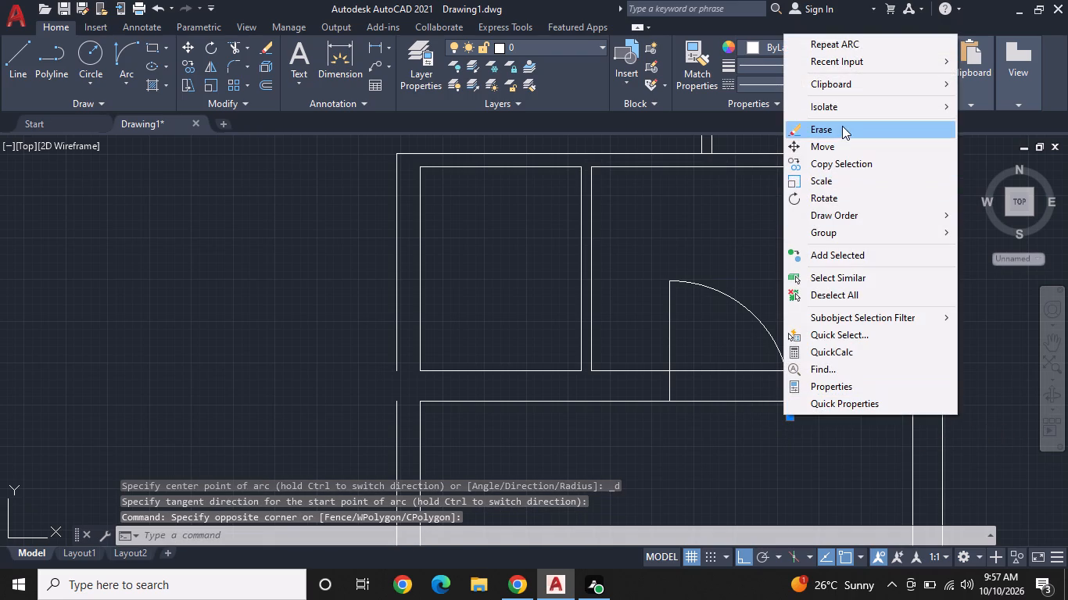
pyautogui.click(842, 126)
# Set the new swing arc's linetype to the dashed ACAD_ISO03W100.
pyautogui.click(765, 327)
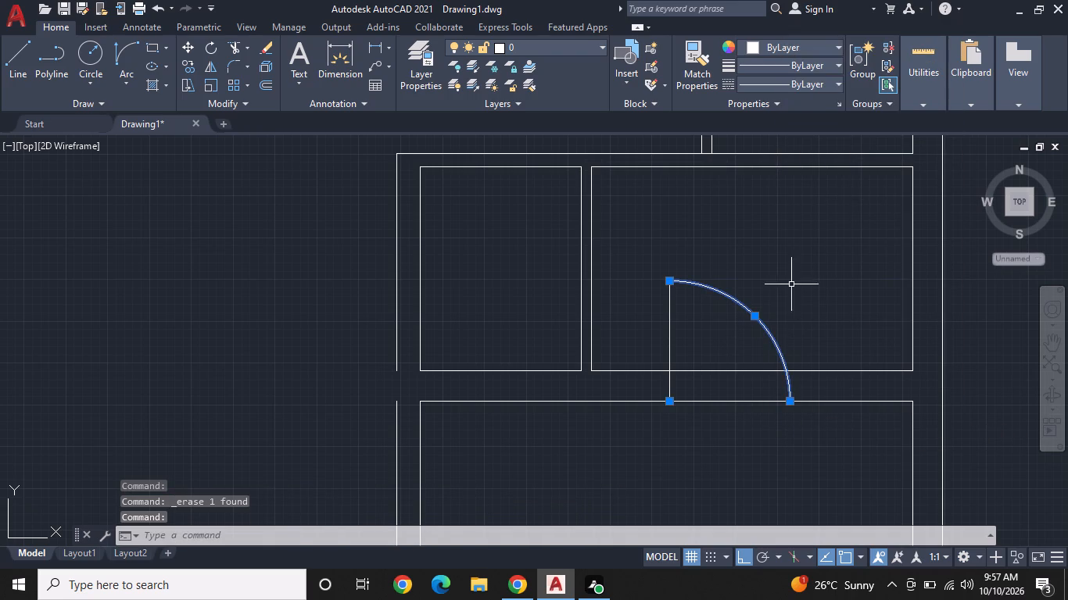
pyautogui.click(812, 84)
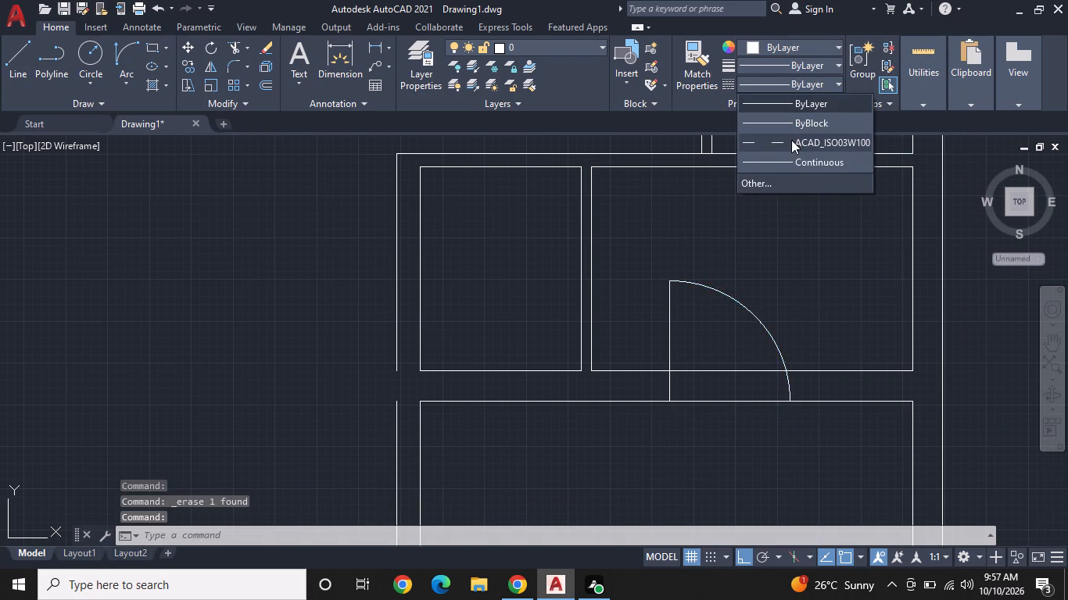
pyautogui.click(791, 140)
pyautogui.press('space')
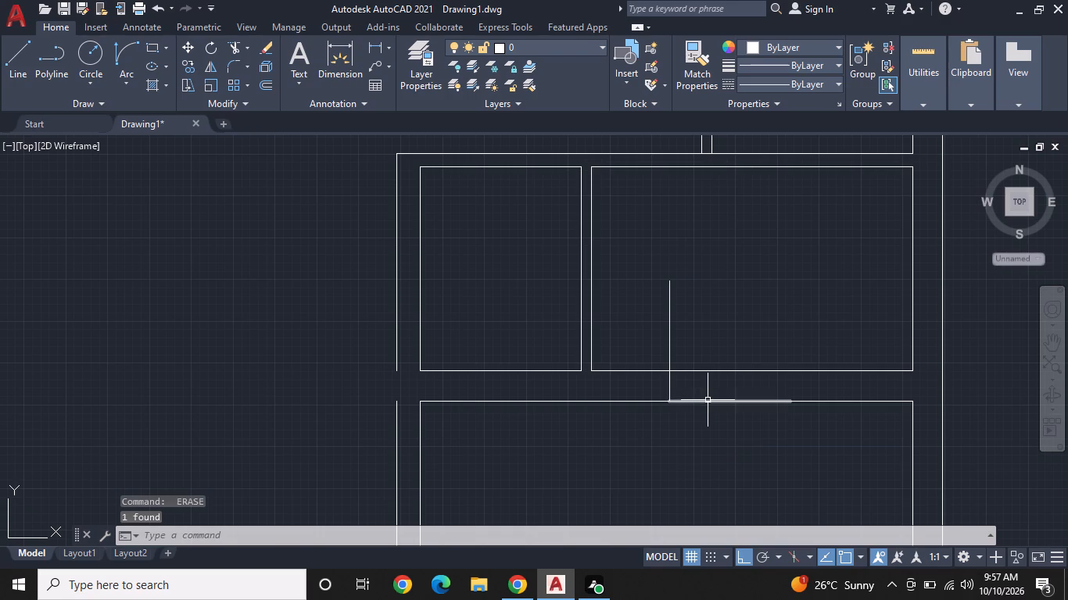
pyautogui.hotkey('ctrl', 'z')
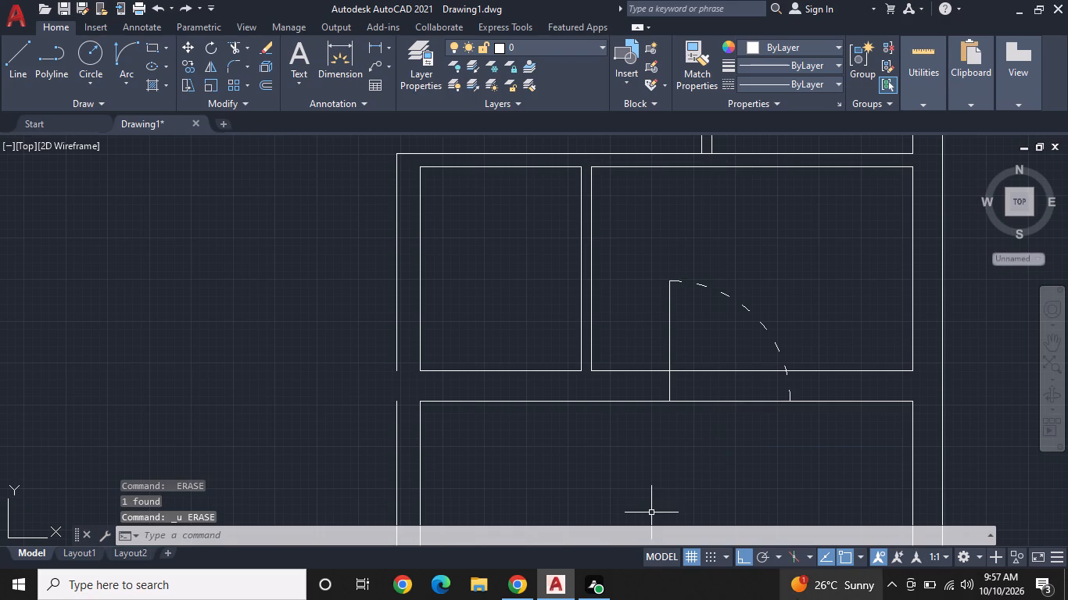
# Offset the door's vertical line 1" toward the swing arc to form the door leaf.
pyautogui.click(265, 80)
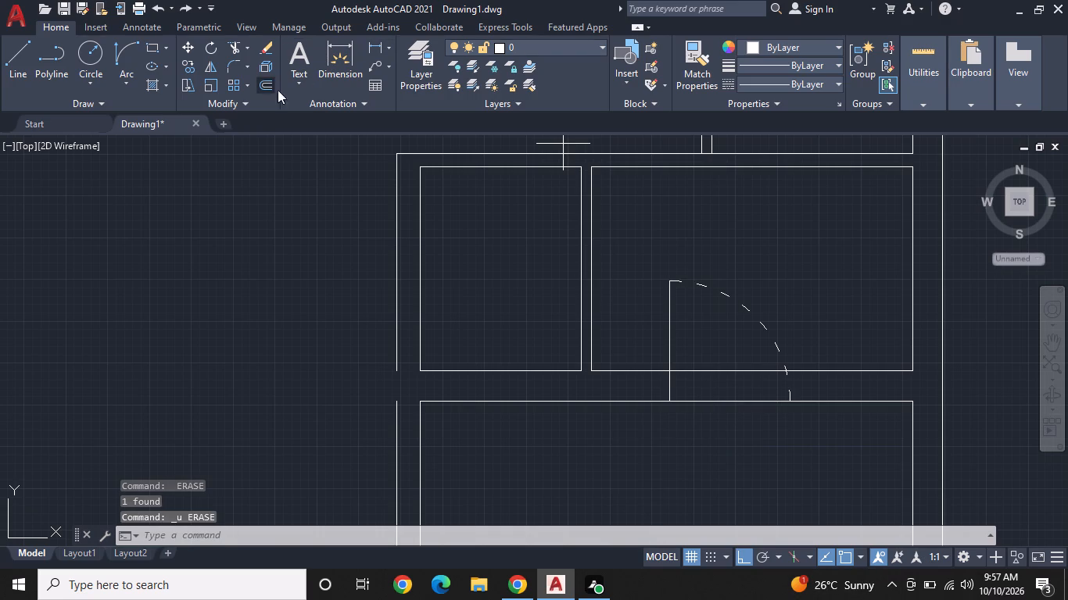
pyautogui.press('space')
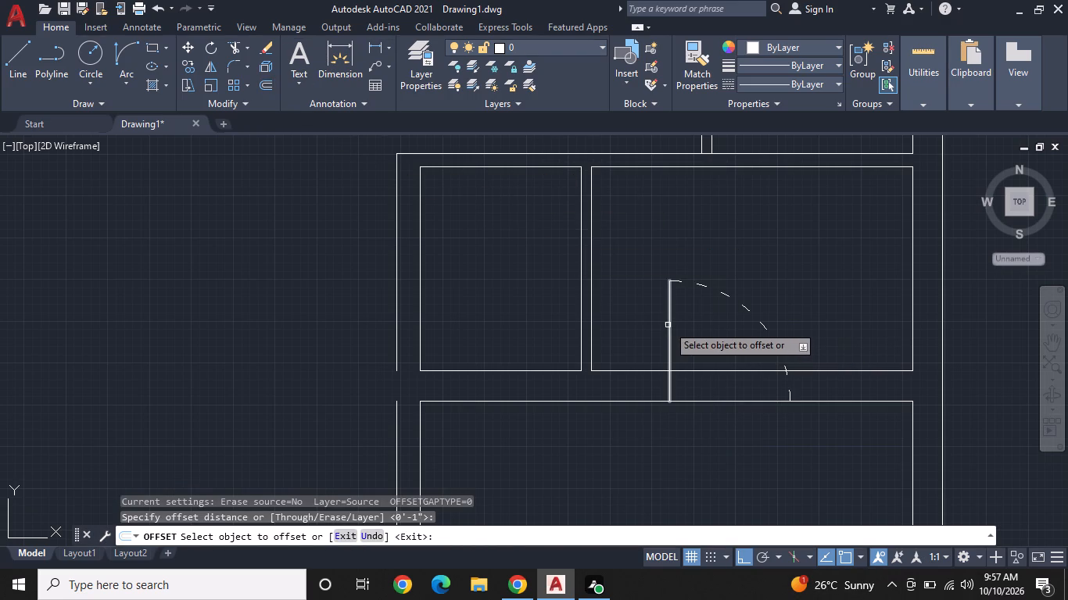
pyautogui.click(668, 325)
pyautogui.click(727, 328)
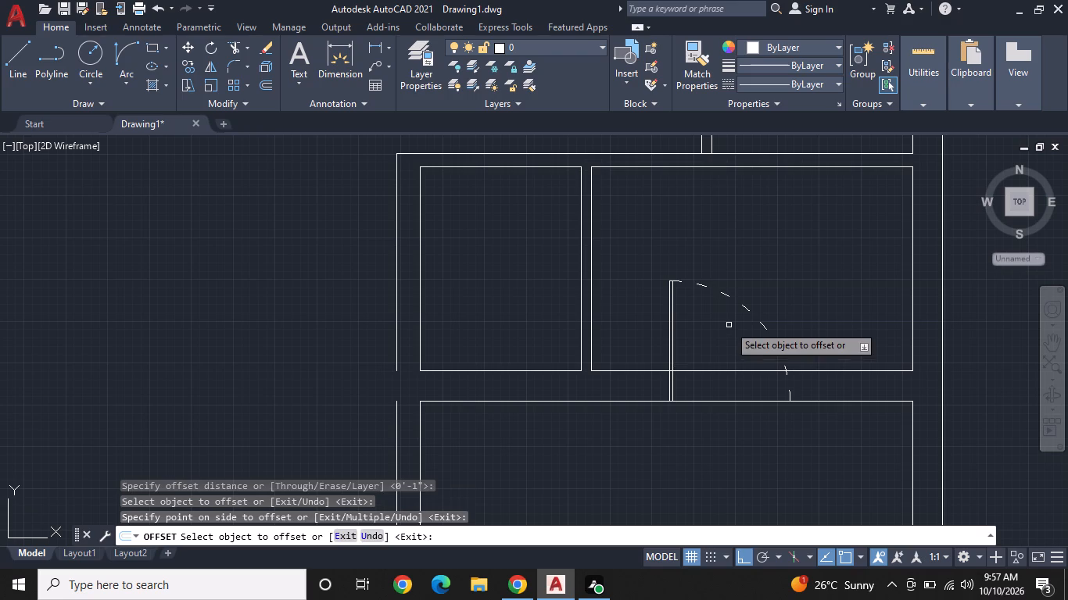
pyautogui.press('Escape')
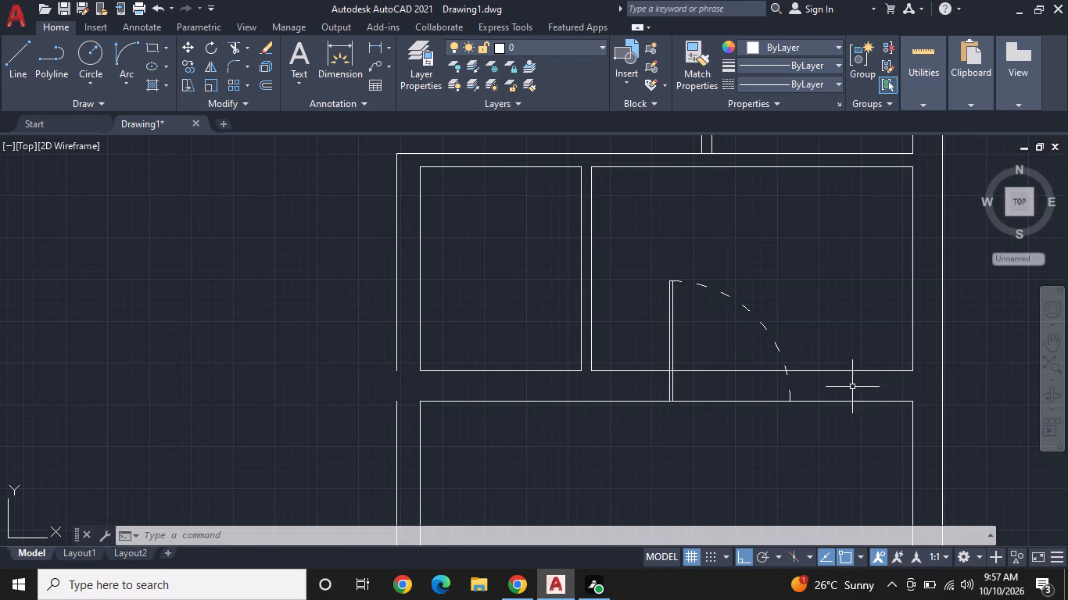
pyautogui.press('Escape')
# Trim the larger middle room's bottom wall line between the door leaf and the swing arc.
pyautogui.write('TR')
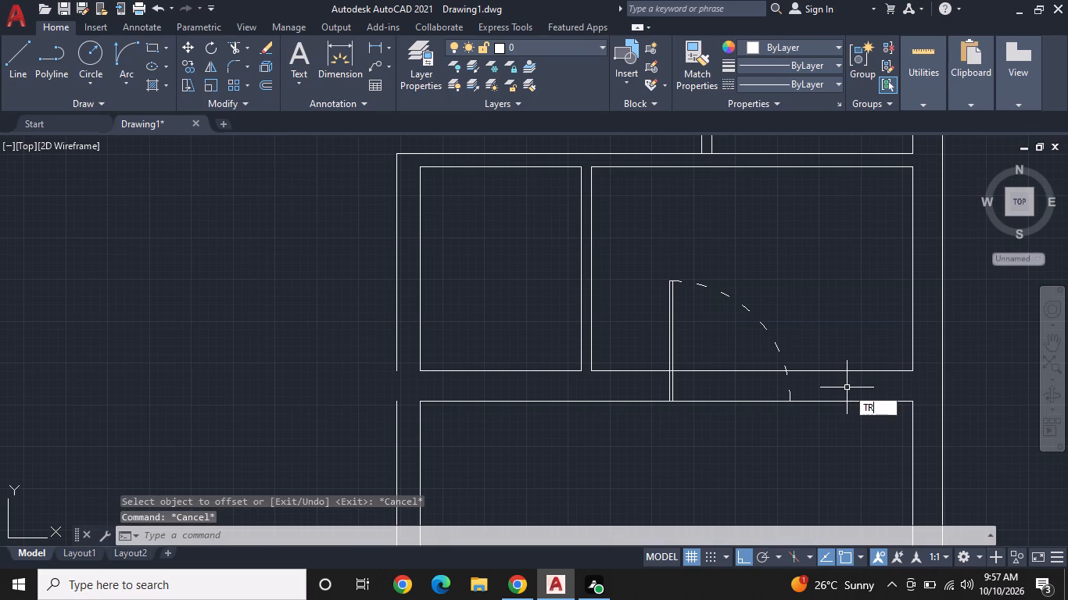
pyautogui.press('space')
pyautogui.click(724, 373)
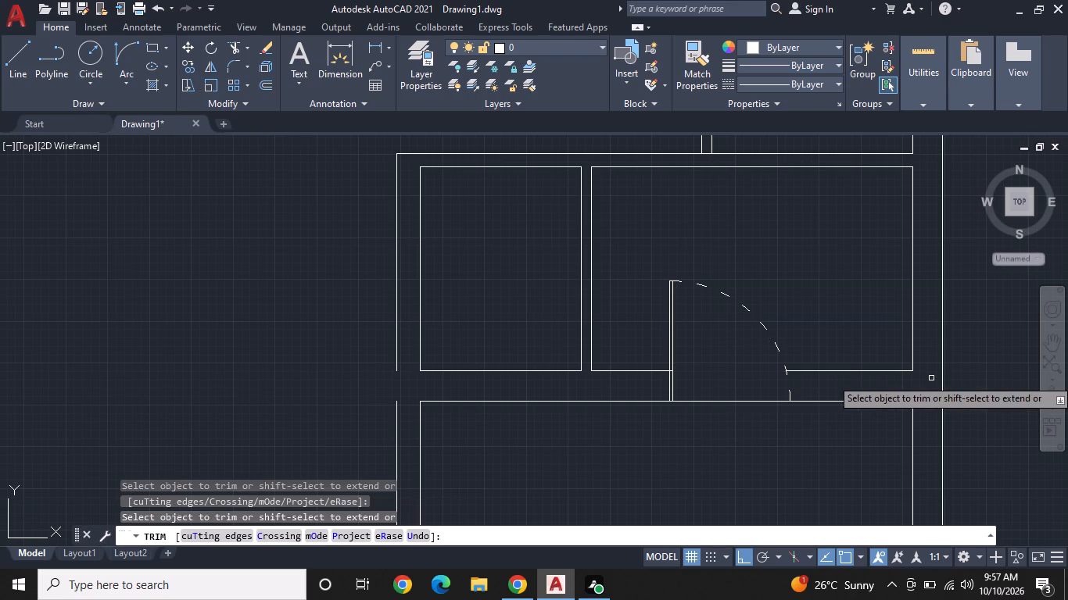
pyautogui.press('Escape')
# Extend the smaller middle room's bottom line to the outer left wall line, and extend the lower outer wall line up to meet it.
pyautogui.scroll(-1, 772, 348)
pyautogui.moveTo(702, 346); pyautogui.dragTo(746, 316, button='middle')
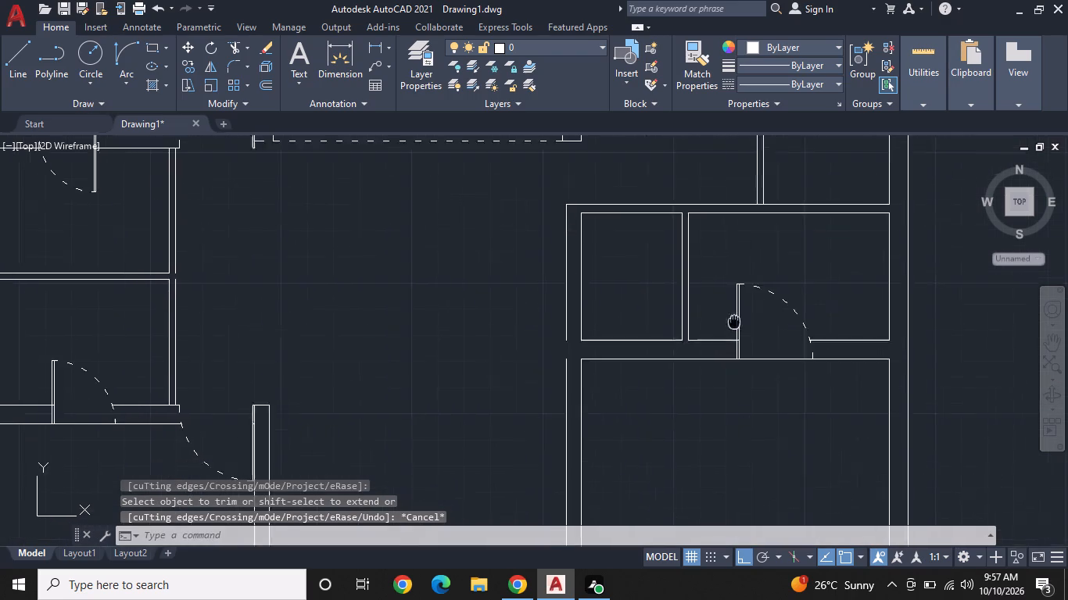
pyautogui.moveTo(746, 316); pyautogui.dragTo(808, 306, button='middle')
pyautogui.scroll(2, 630, 326)
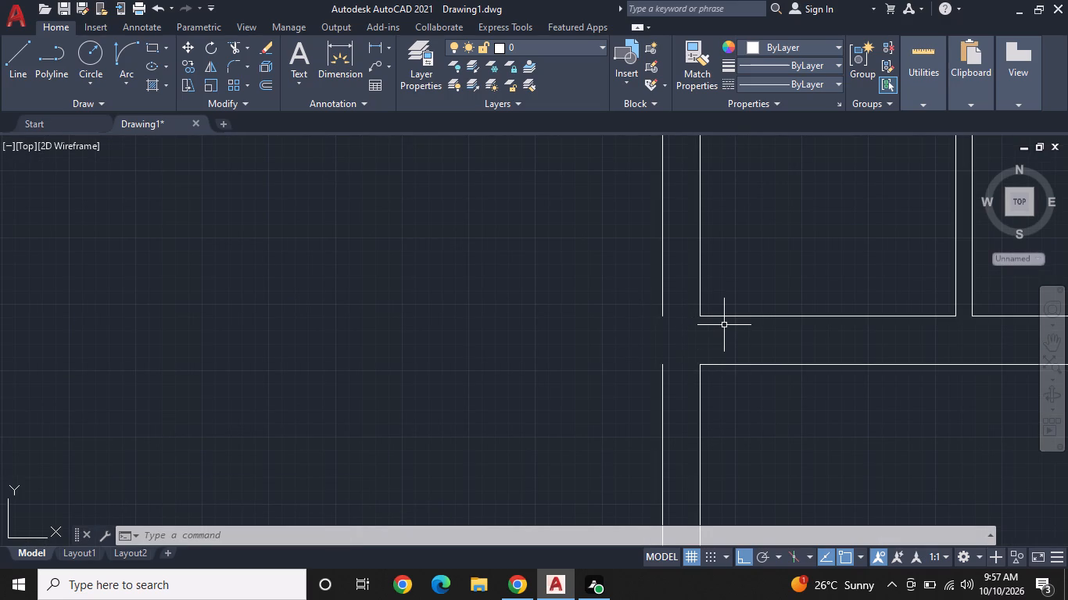
pyautogui.press('e')
pyautogui.write('X')
pyautogui.press('space')
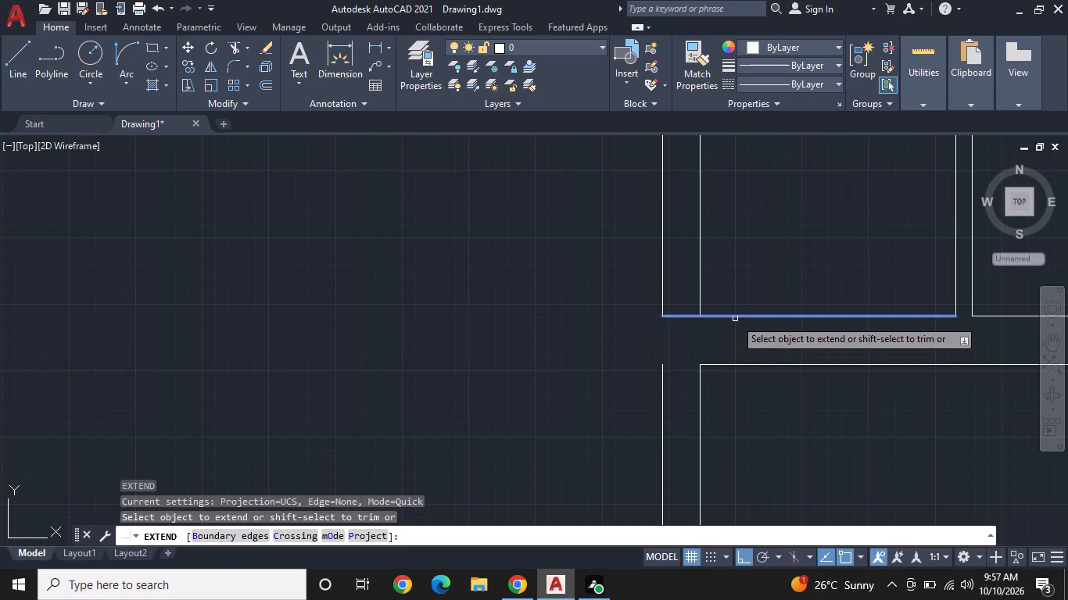
pyautogui.click(735, 318)
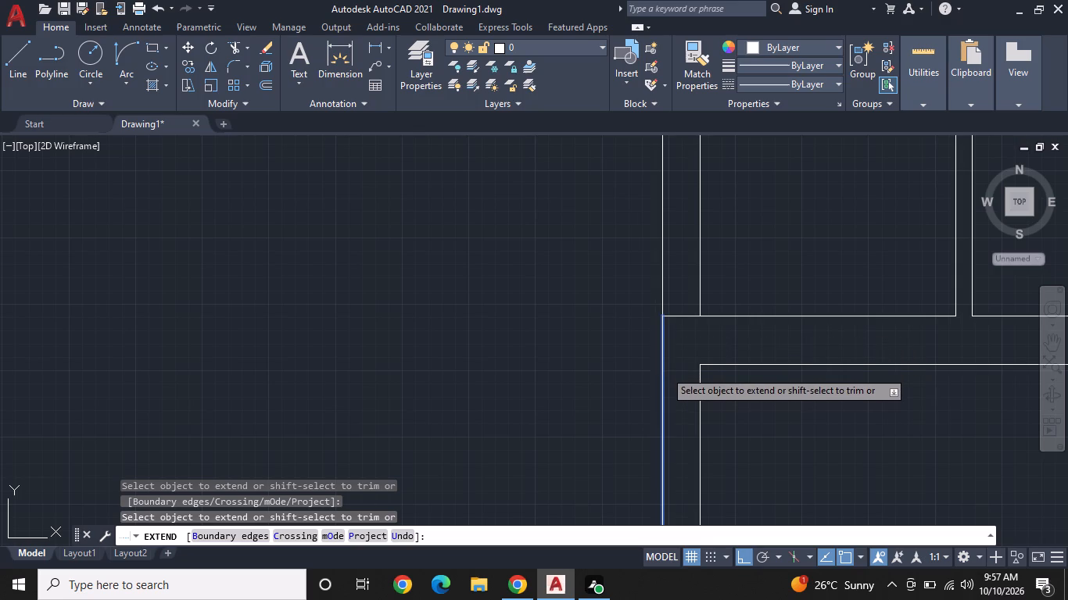
pyautogui.click(665, 370)
pyautogui.moveTo(782, 386); pyautogui.dragTo(787, 446, button='middle')
pyautogui.press('Escape')
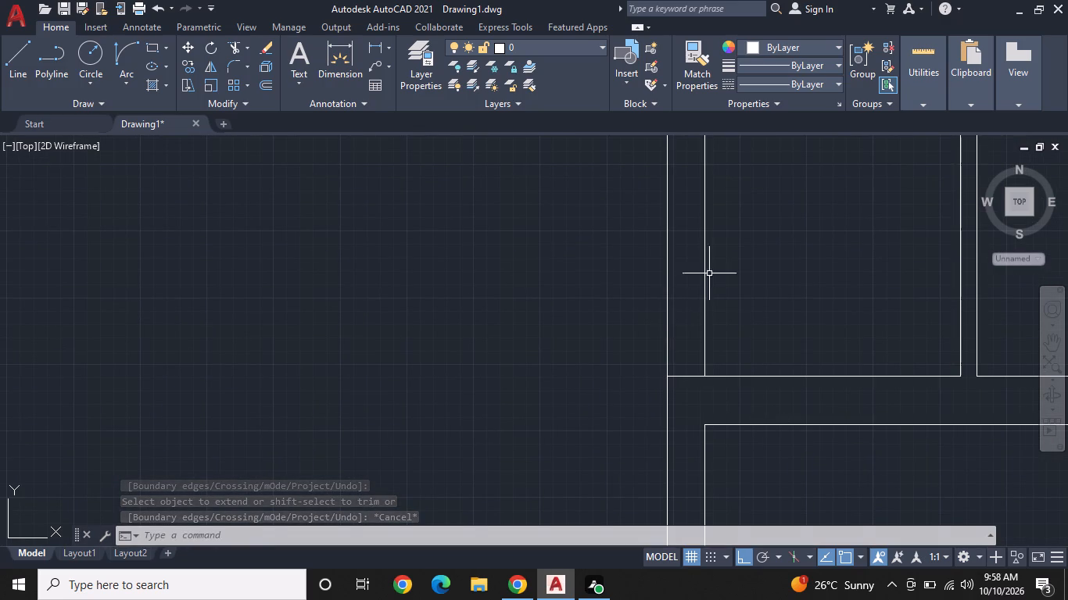
# Draw a short horizontal line across the thickness of the smaller middle room's left wall, slightly above mid-height.
pyautogui.moveTo(717, 267); pyautogui.dragTo(720, 406, button='middle')
pyautogui.press('l')
pyautogui.press('space')
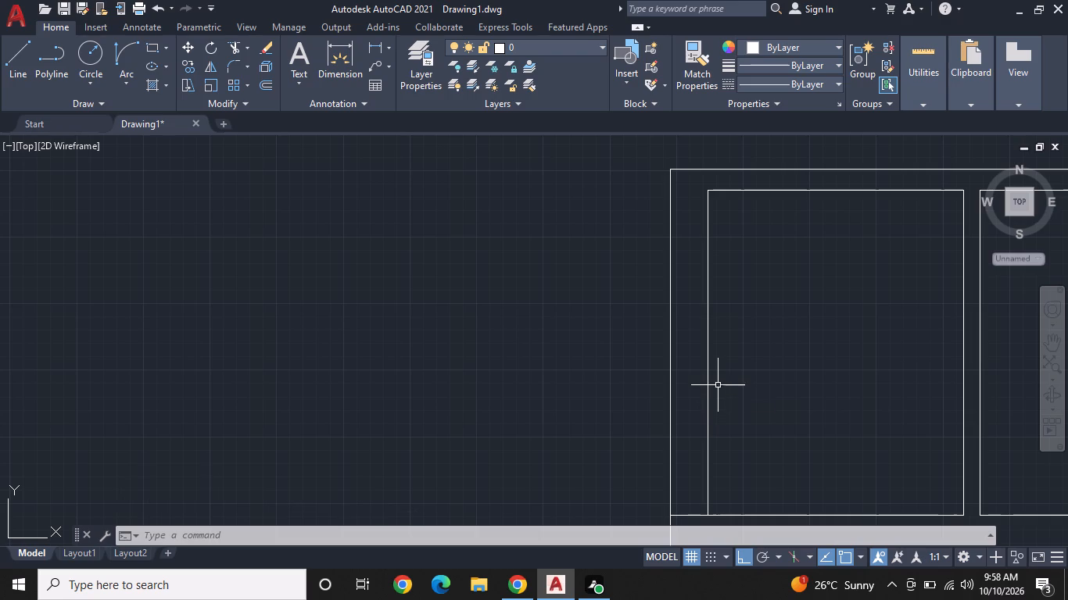
pyautogui.click(711, 313)
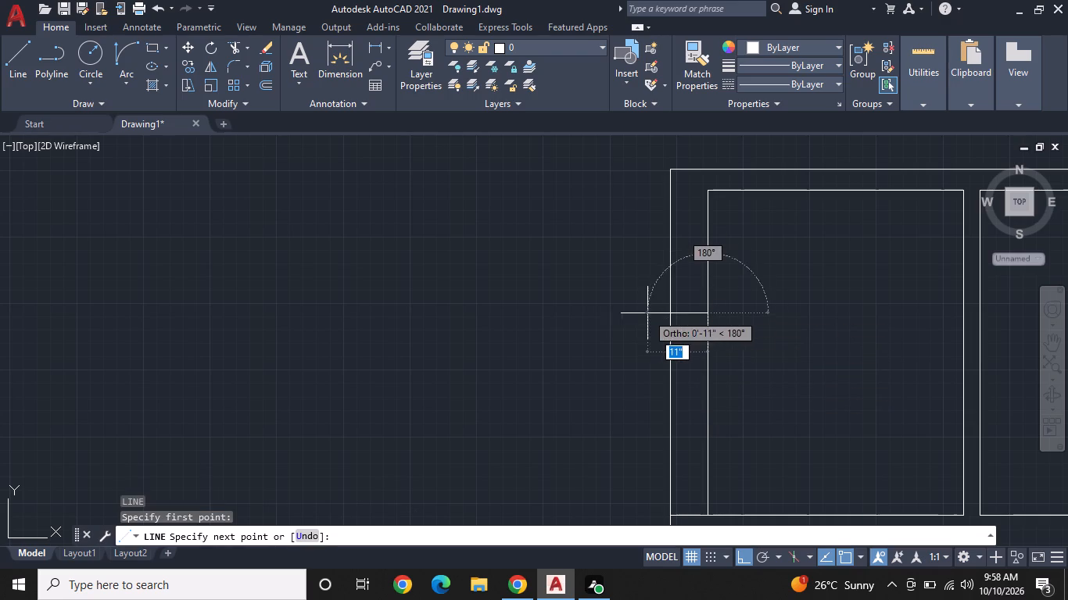
pyautogui.click(672, 317)
pyautogui.press('space')
pyautogui.click(667, 373)
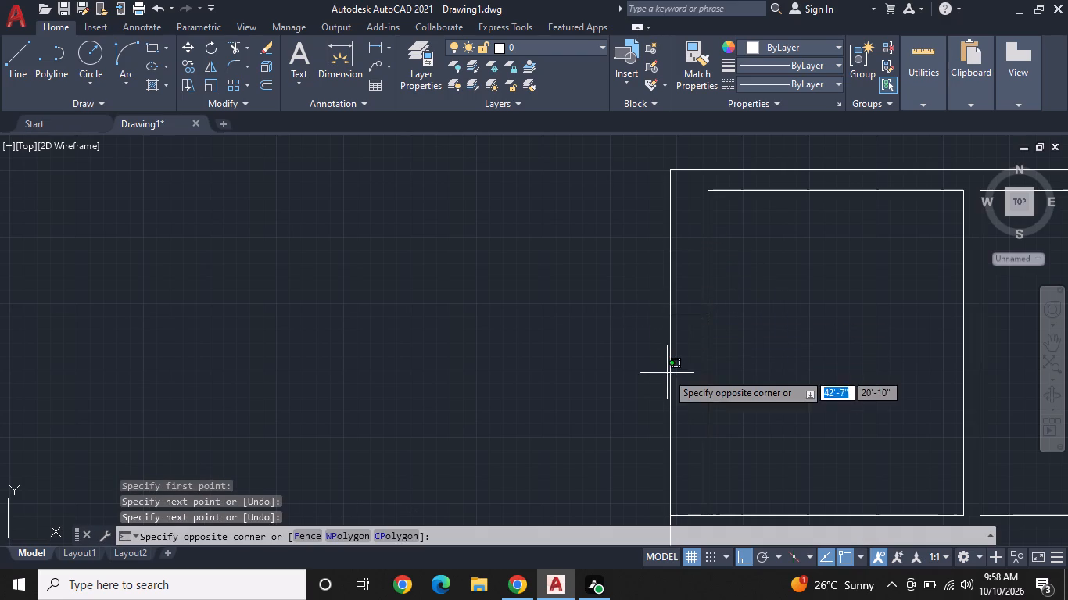
pyautogui.press('Escape')
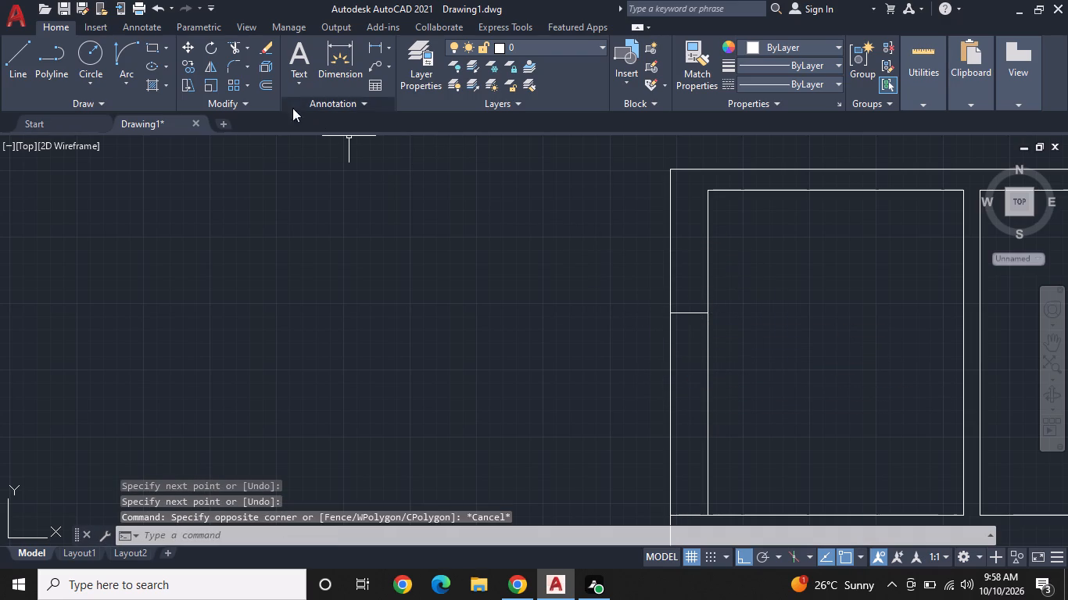
# Trim both lines of the smaller middle room's left wall below the short horizontal line.
pyautogui.click(228, 39)
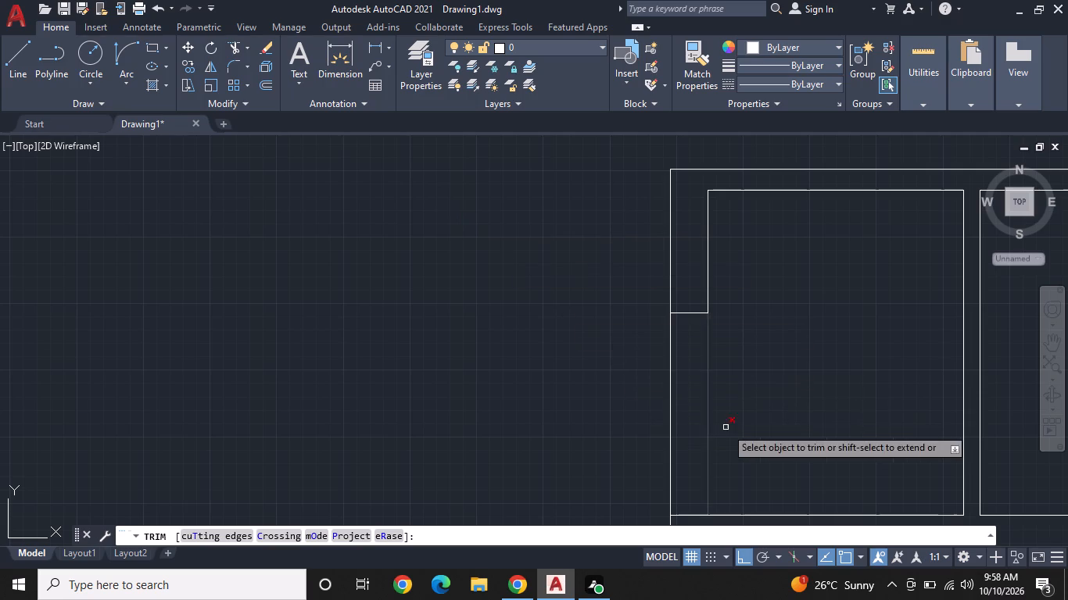
pyautogui.click(734, 430)
pyautogui.click(590, 410)
pyautogui.press('Escape')
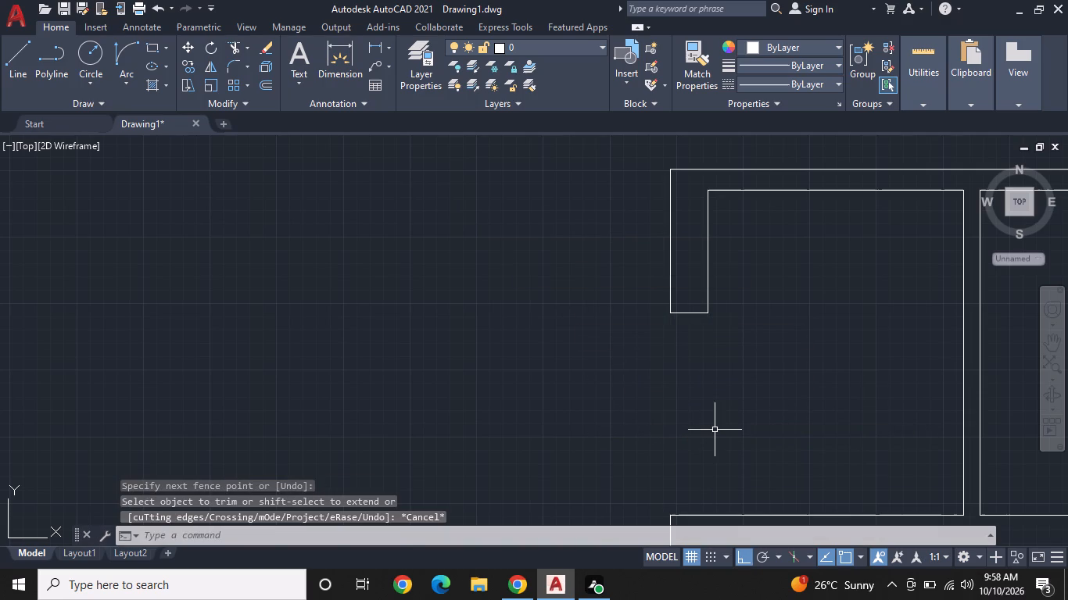
# Draw a vertical line from the wall stub's outer corner down to the end of the small room's bottom line, closing the opening.
pyautogui.write('L')
pyautogui.press('space')
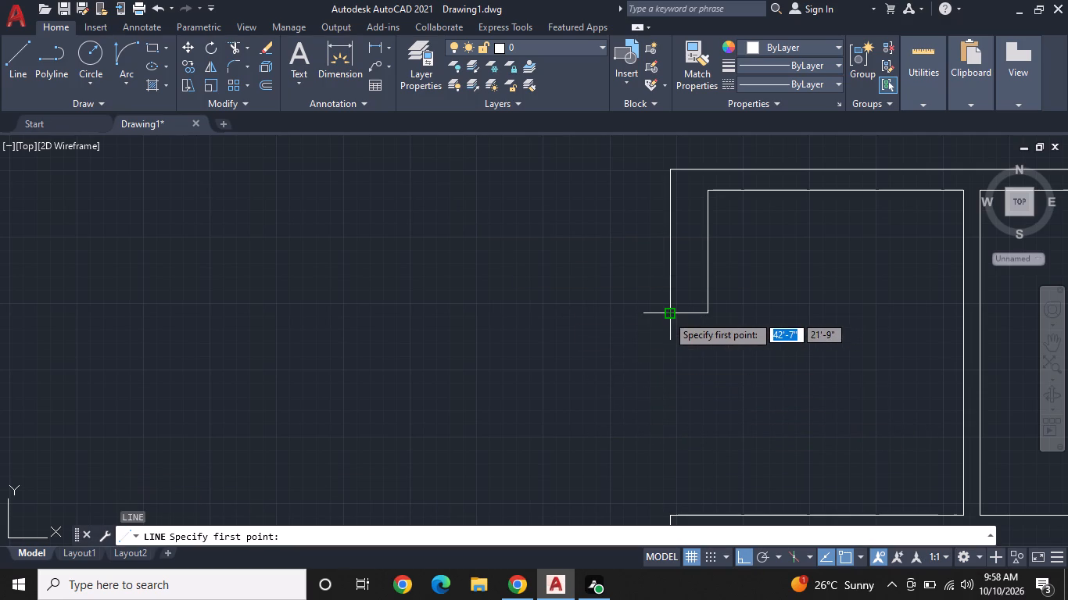
pyautogui.click(665, 315)
pyautogui.moveTo(661, 432); pyautogui.dragTo(665, 336, button='middle')
pyautogui.scroll(1, 665, 337)
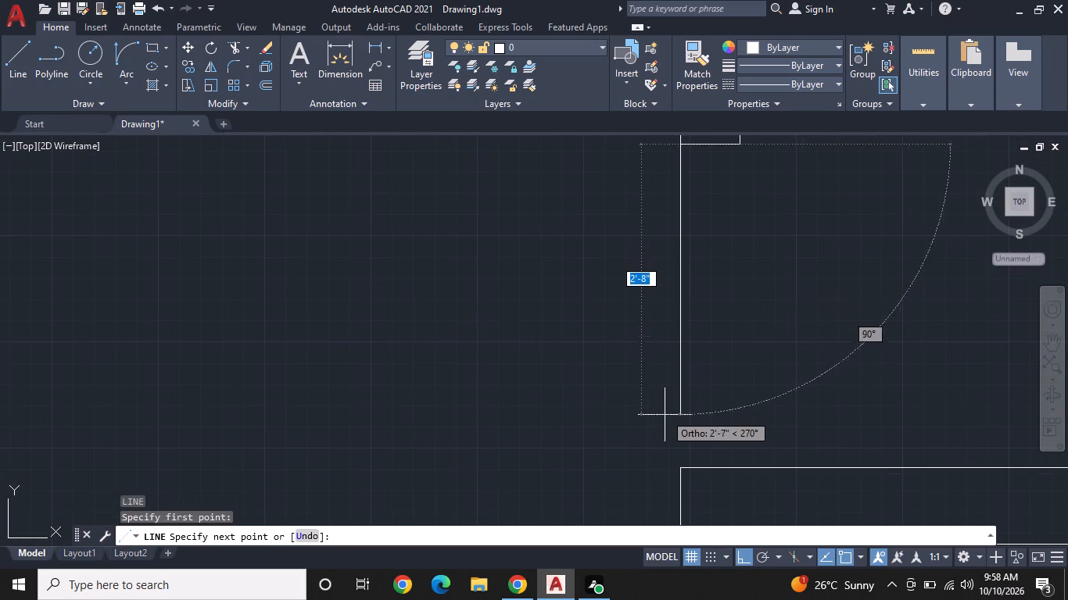
pyautogui.click(676, 466)
pyautogui.press('space')
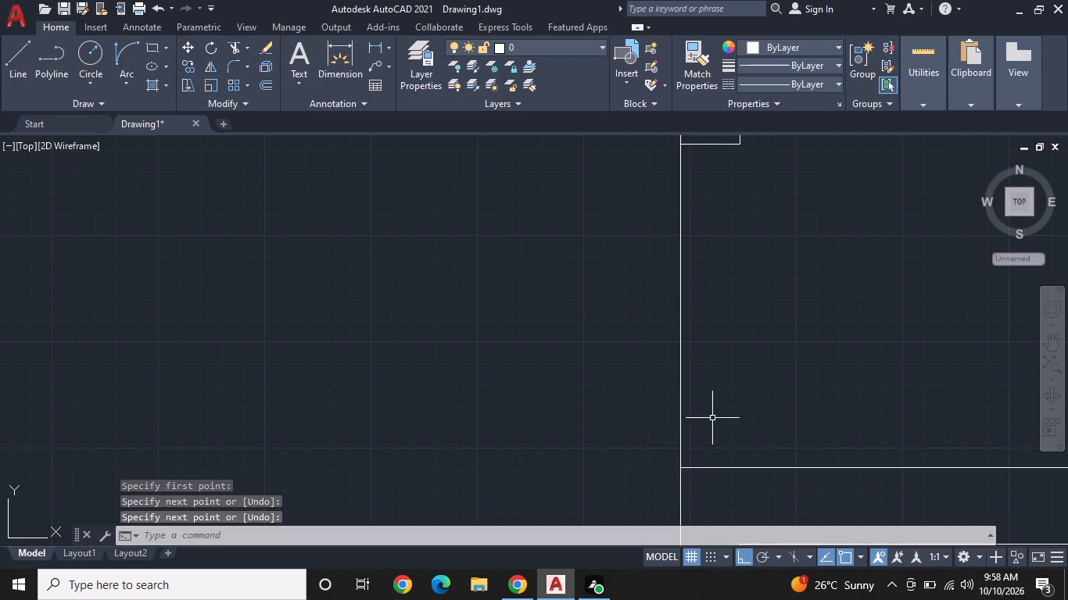
# Draw a short horizontal line across the thickness of the lower right room's left wall, a little below the room's upper corner.
pyautogui.scroll(-1, 737, 380)
pyautogui.moveTo(829, 395); pyautogui.dragTo(661, 395, button='middle')
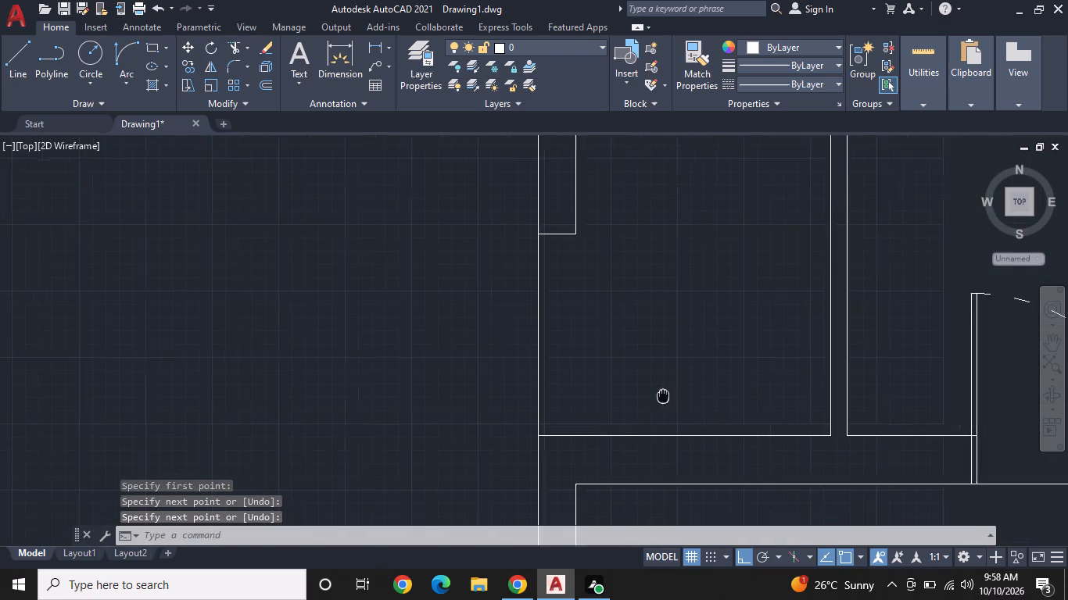
pyautogui.moveTo(661, 395); pyautogui.dragTo(598, 377, button='middle')
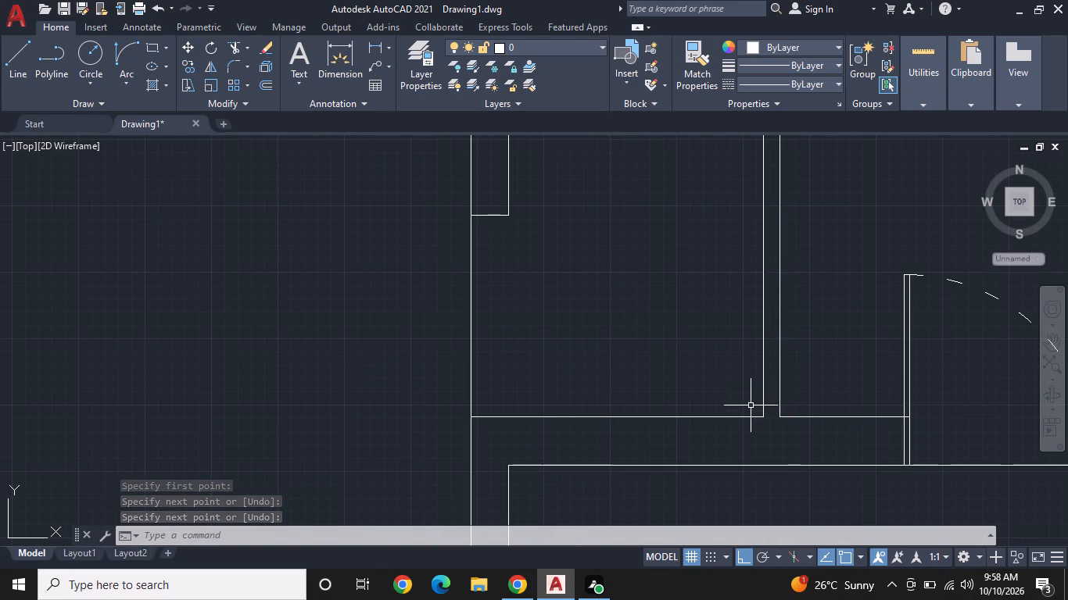
pyautogui.moveTo(751, 407); pyautogui.dragTo(726, 292, button='middle')
pyautogui.moveTo(723, 394); pyautogui.dragTo(752, 262, button='middle')
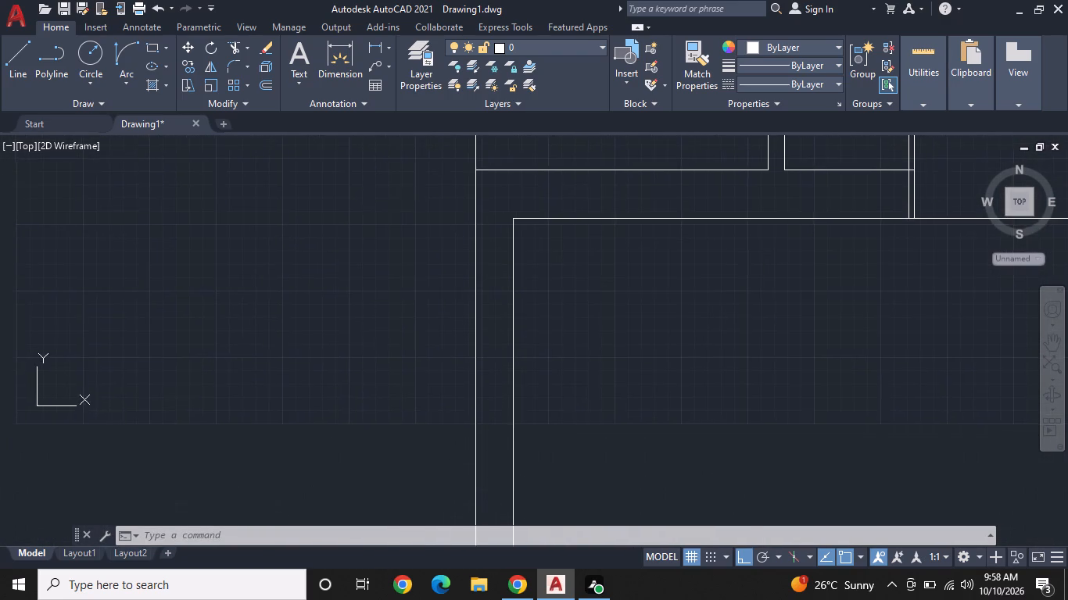
pyautogui.scroll(-1, 752, 262)
pyautogui.moveTo(679, 341); pyautogui.dragTo(733, 303, button='middle')
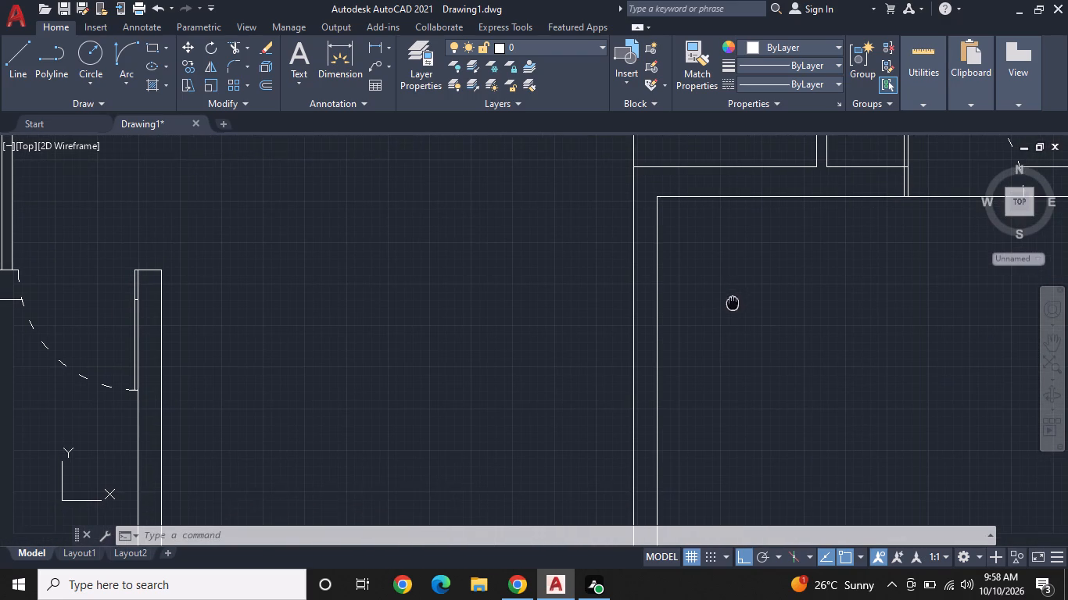
pyautogui.write('L')
pyautogui.press('space')
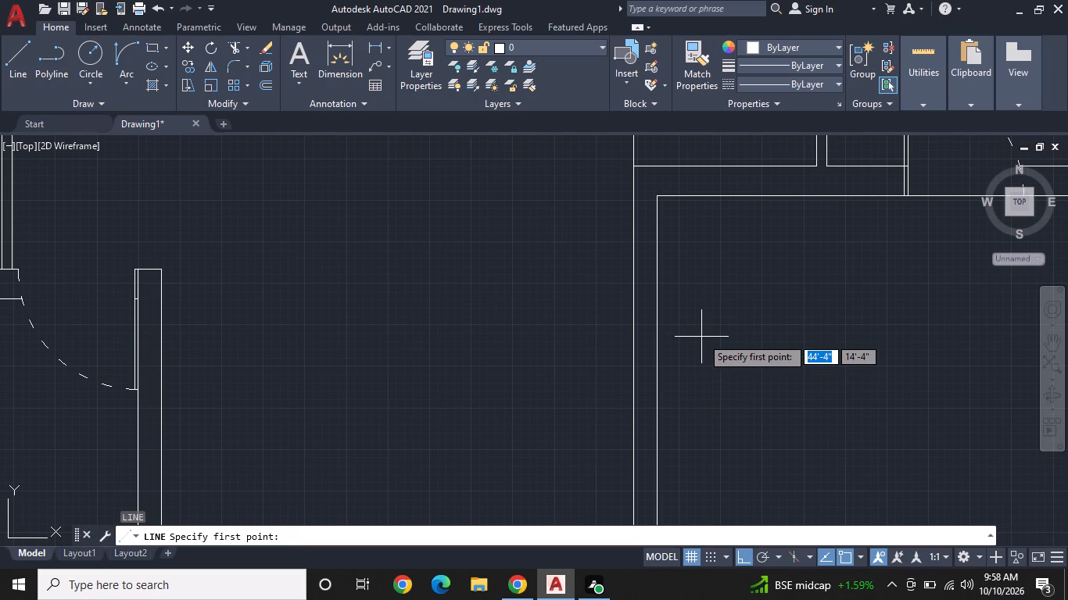
pyautogui.click(631, 315)
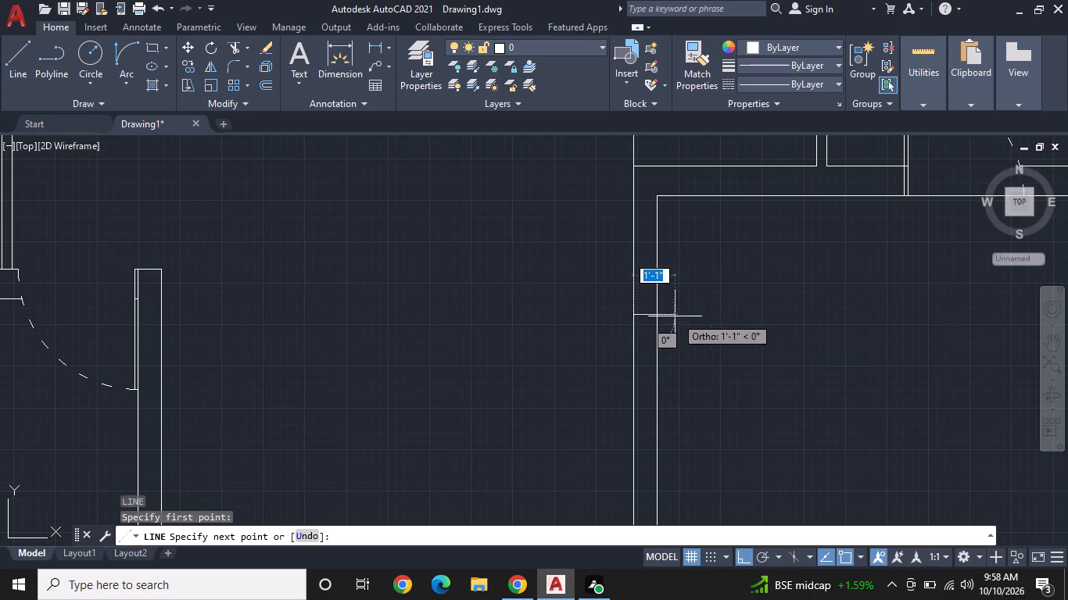
pyautogui.click(655, 312)
pyautogui.press('space')
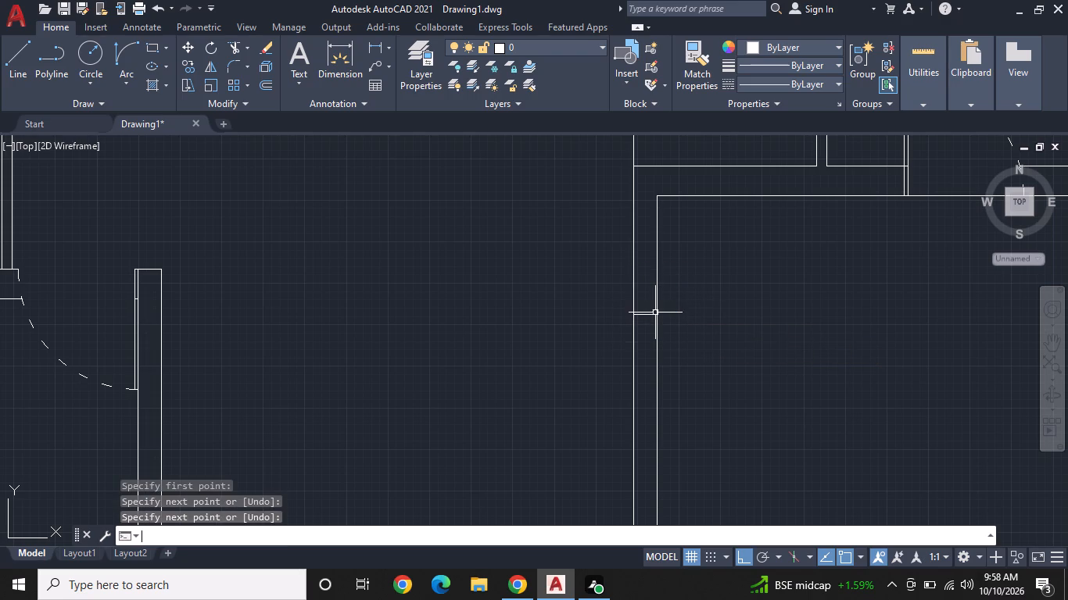
# Draw a horizontal door-leaf line about 2'-11" long from the short line's outer end across the wall into the lower right room.
pyautogui.scroll(2, 655, 312)
pyautogui.moveTo(652, 348); pyautogui.dragTo(650, 285, button='middle')
pyautogui.scroll(-1, 650, 261)
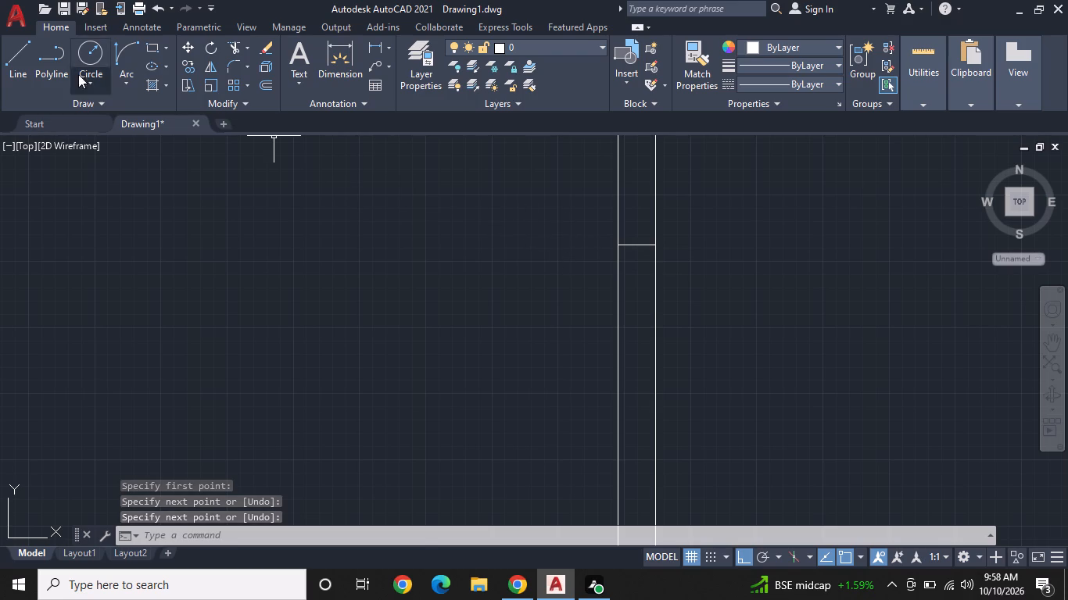
pyautogui.click(15, 59)
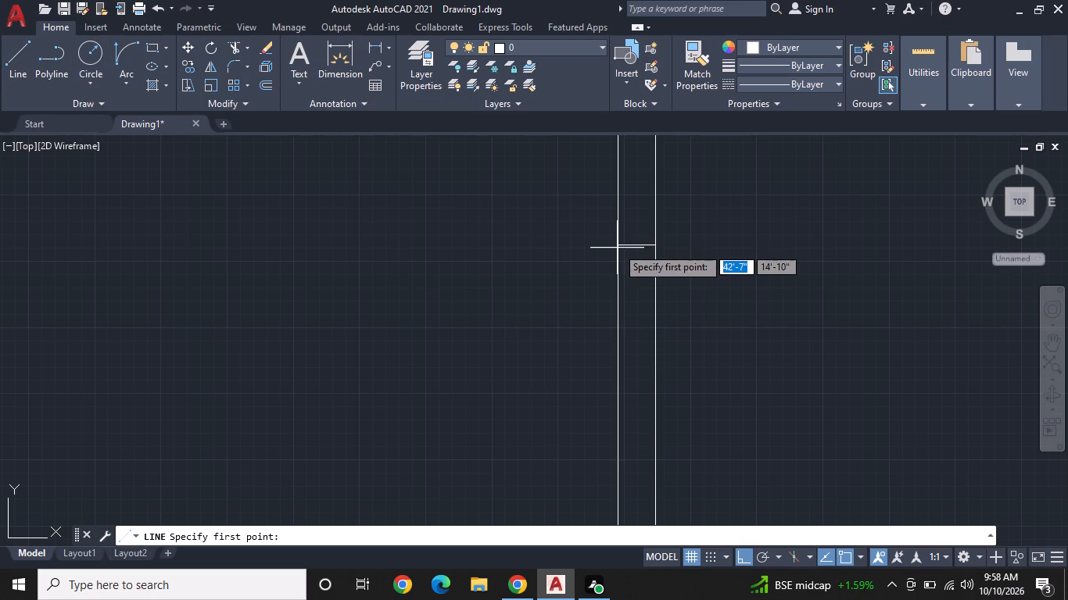
pyautogui.click(617, 245)
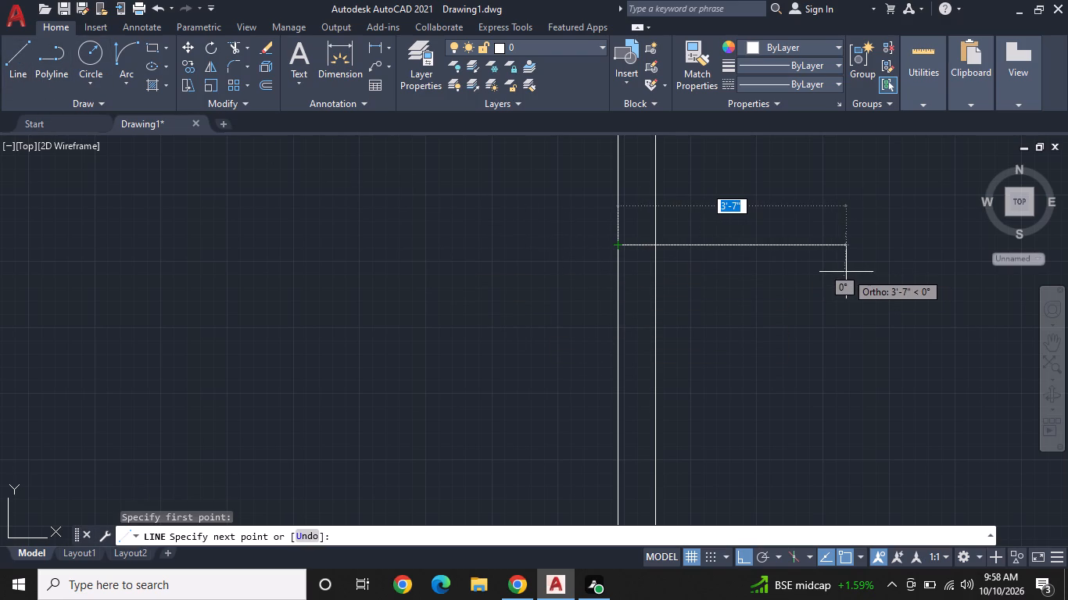
pyautogui.click(808, 255)
pyautogui.press('space')
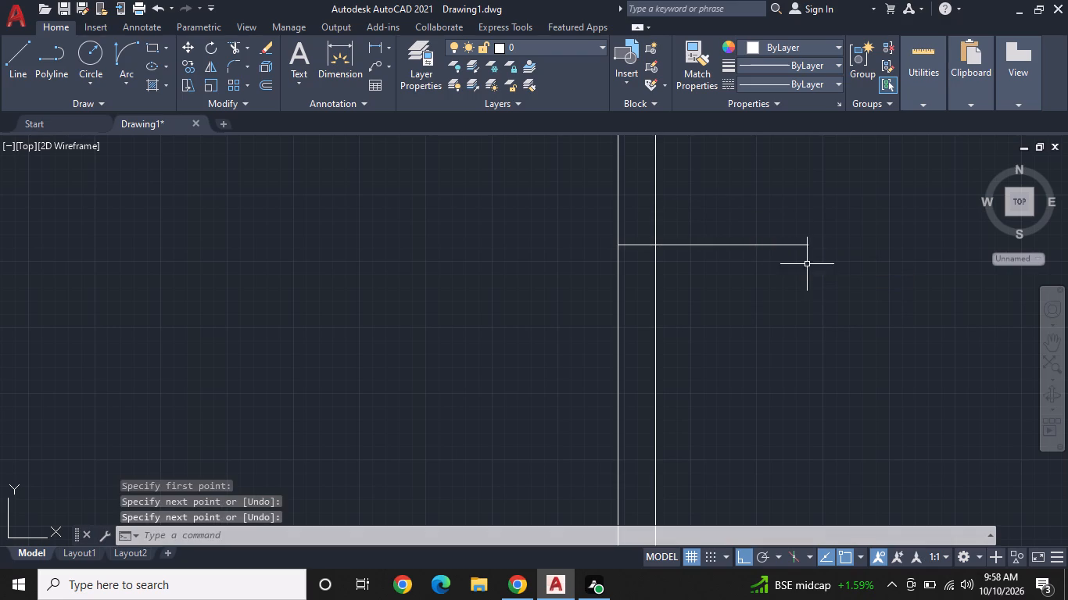
# Draw a vertical helper line from the leaf's start down the outer wall face, ending in a short horizontal tick outside the wall.
pyautogui.press('space')
pyautogui.click(613, 242)
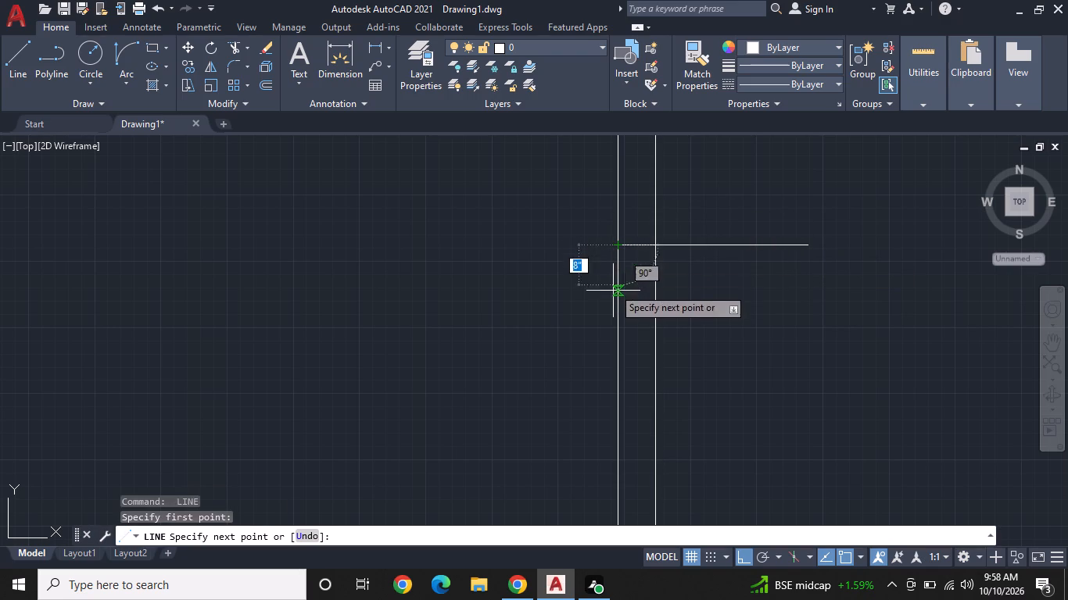
pyautogui.click(616, 438)
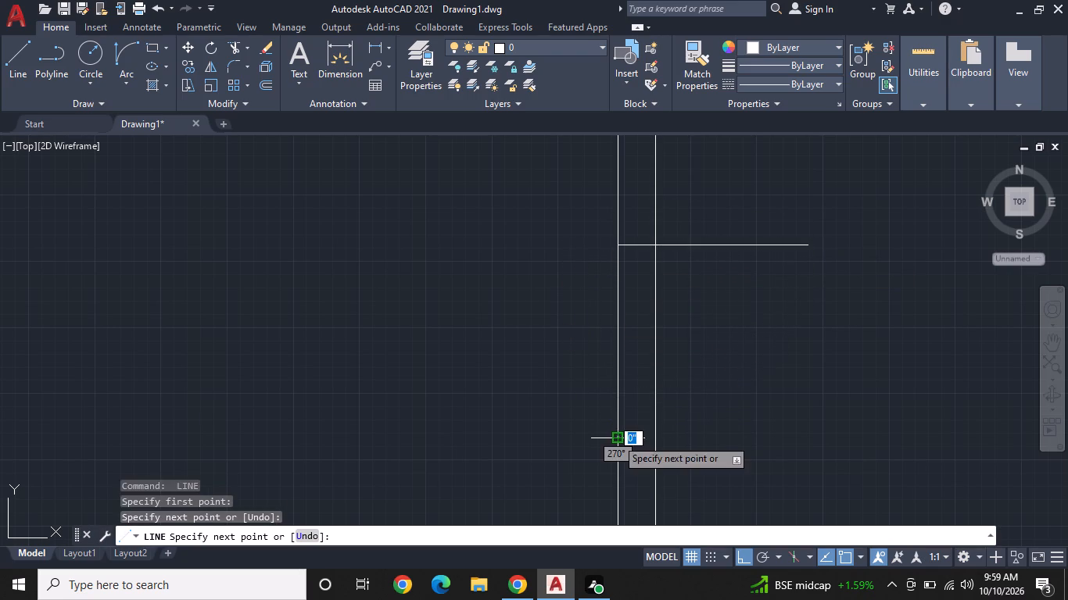
pyautogui.click(604, 442)
pyautogui.press('space')
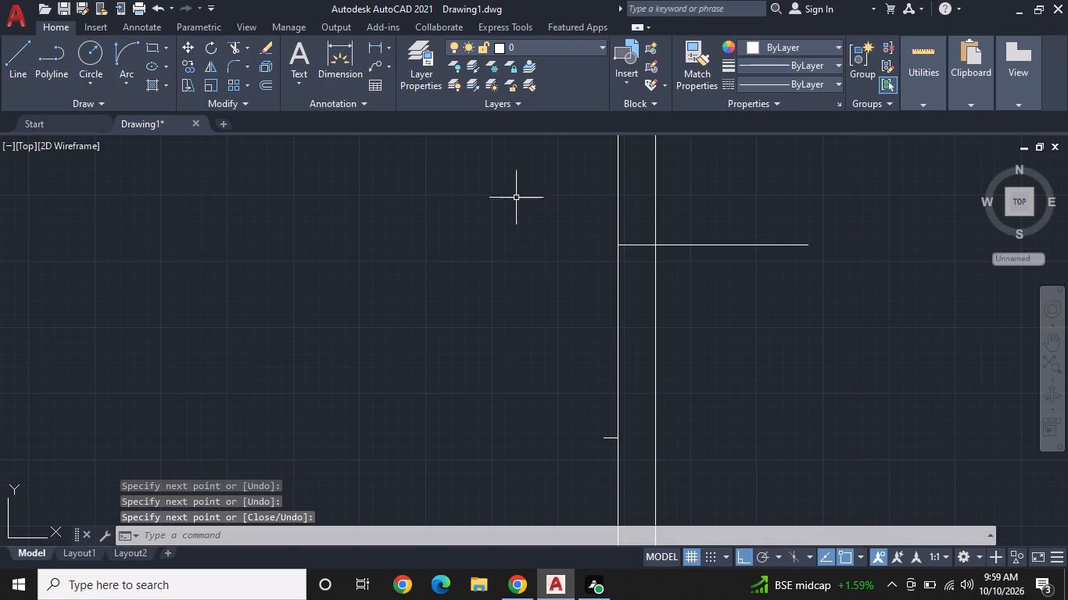
# Draw a quarter-circle swing arc from the leaf's free end to the helper line's lower end on the outer wall face.
pyautogui.click(122, 52)
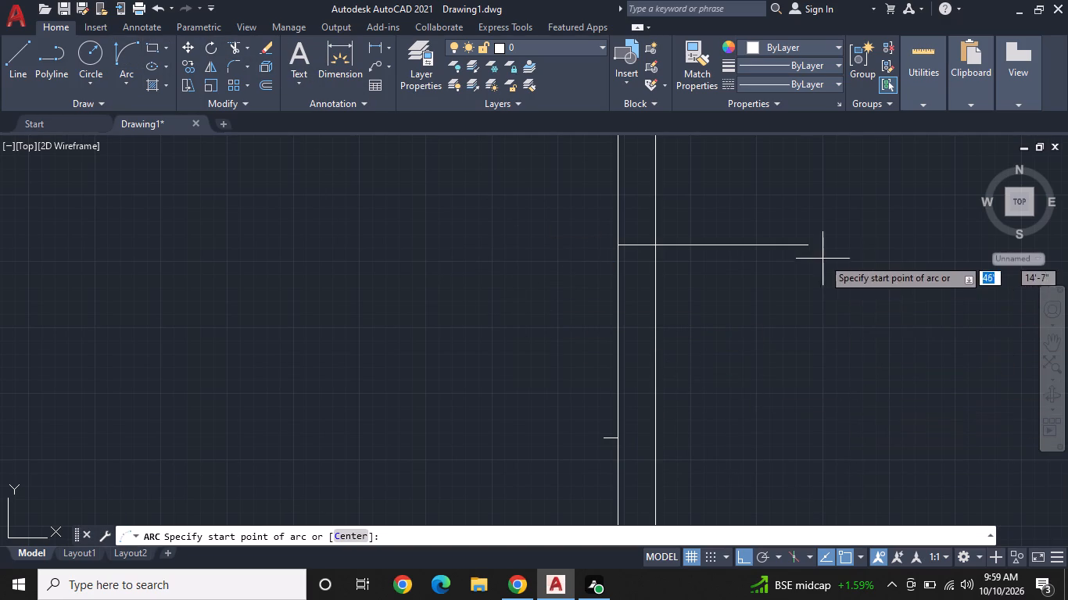
pyautogui.click(808, 249)
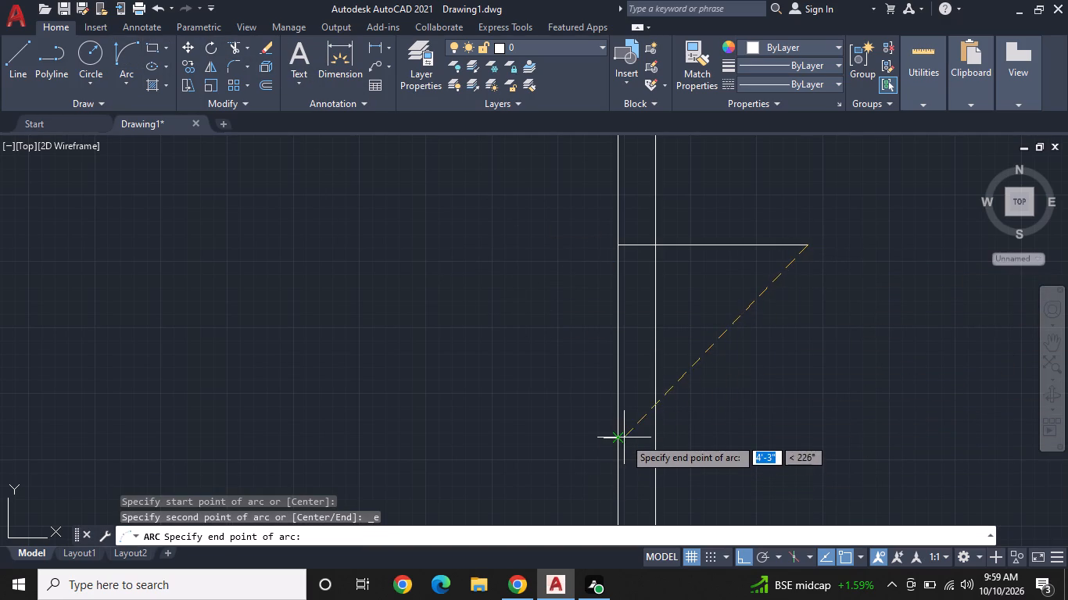
pyautogui.click(622, 443)
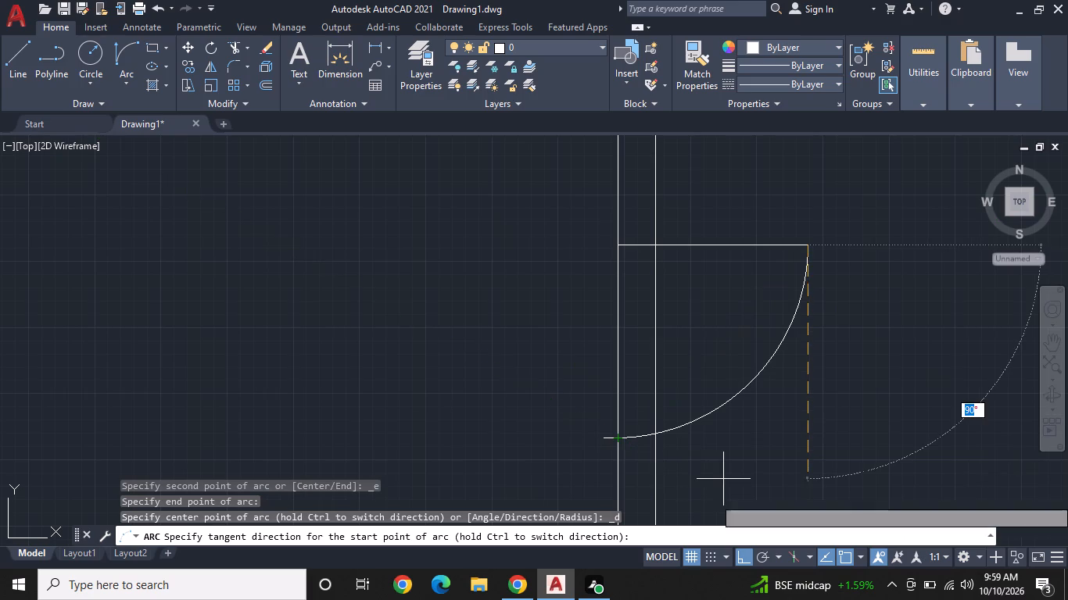
pyautogui.click(820, 447)
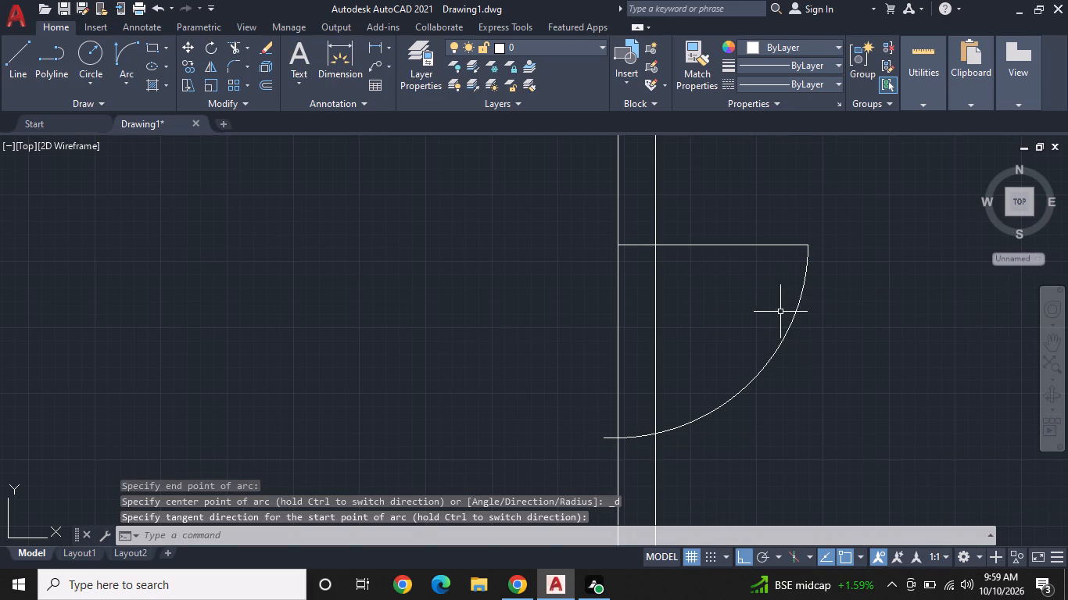
# Offset the door-leaf line 1" downward to give the leaf its thickness.
pyautogui.click(263, 80)
pyautogui.press('space')
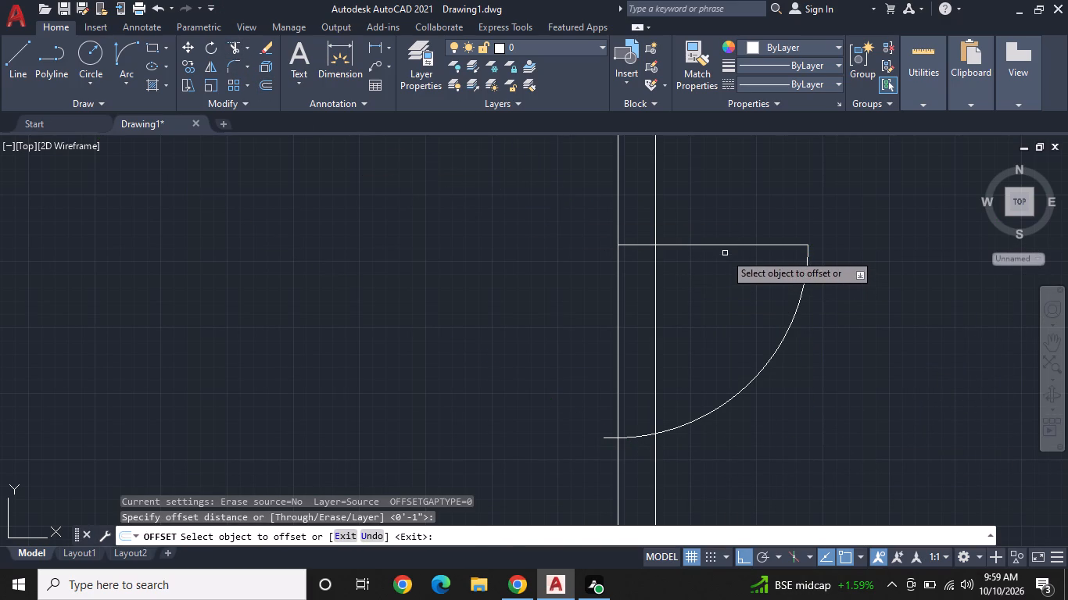
pyautogui.click(729, 247)
pyautogui.click(725, 265)
pyautogui.moveTo(722, 295); pyautogui.dragTo(724, 241, button='middle')
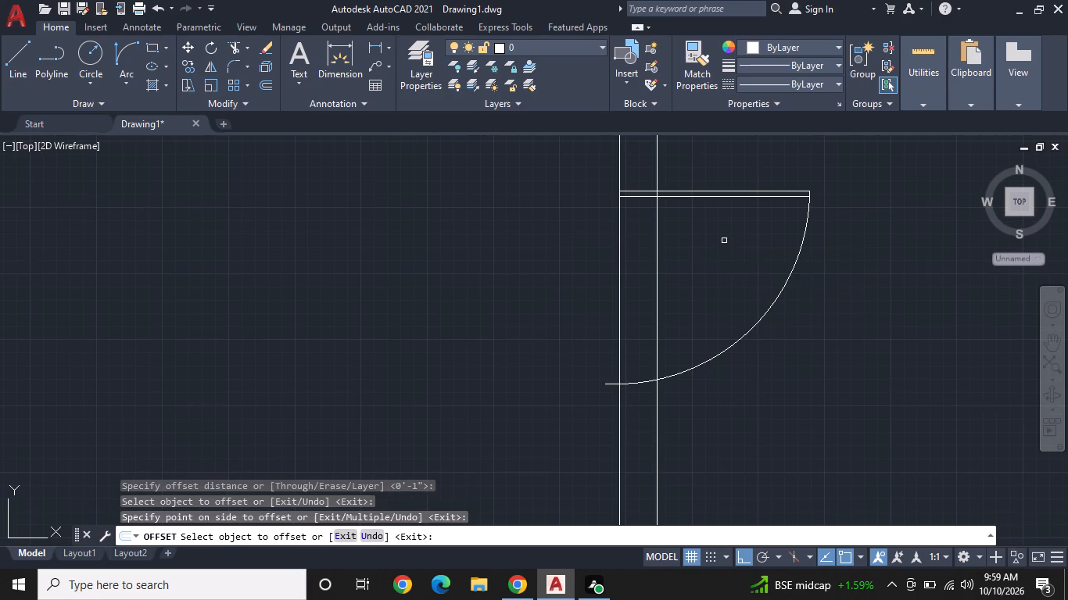
pyautogui.press('space')
# Set the new swing arc's linetype to ACAD_ISO03W100.
pyautogui.click(781, 294)
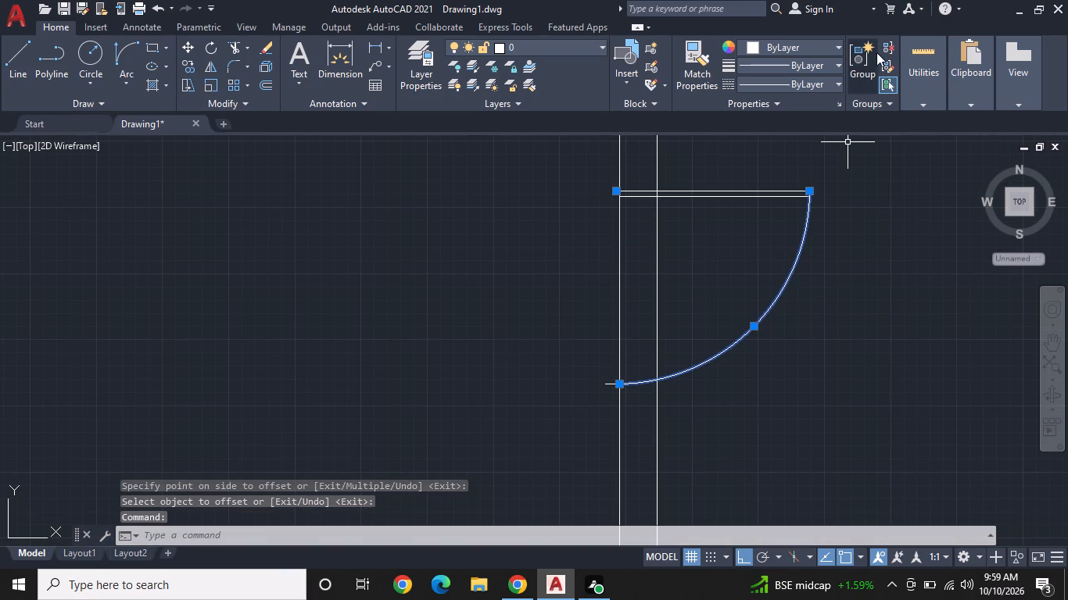
pyautogui.click(810, 78)
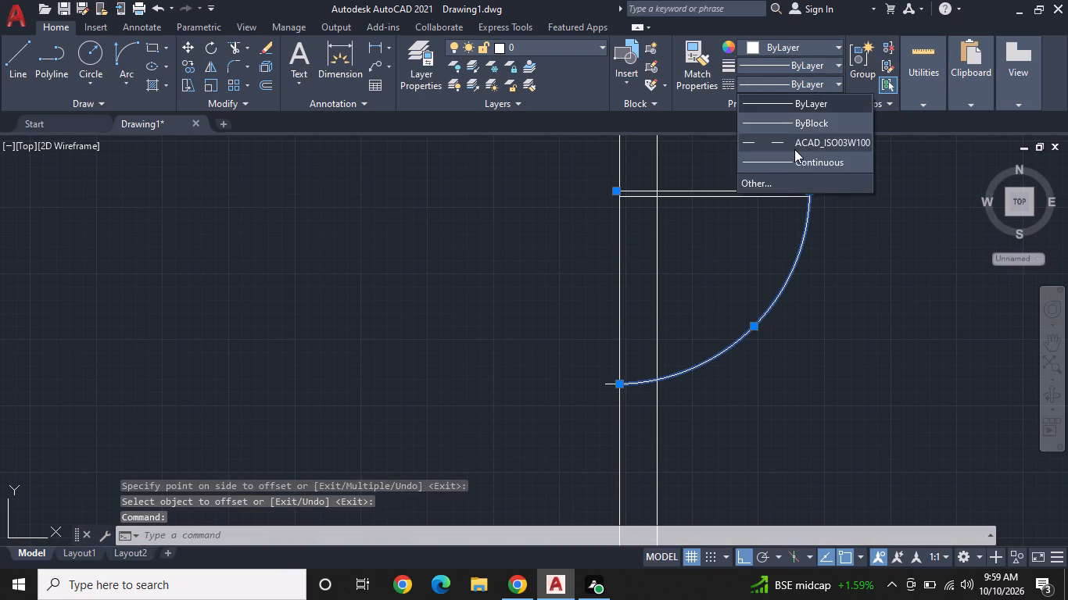
pyautogui.click(794, 149)
pyautogui.press('Escape')
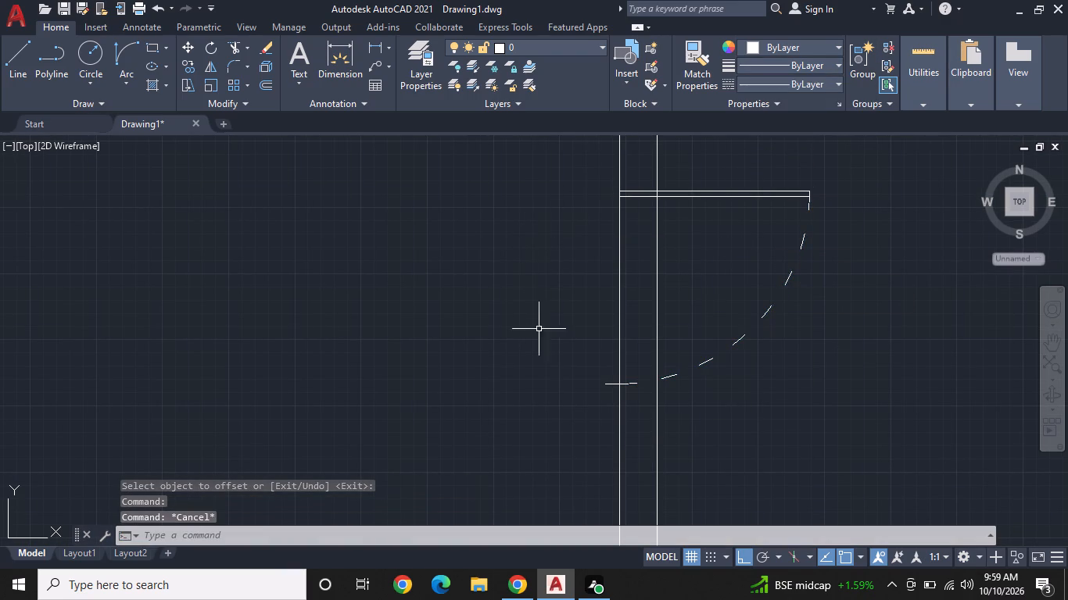
# Erase the short horizontal tick at the swing arc's lower end outside the wall.
pyautogui.click(607, 383)
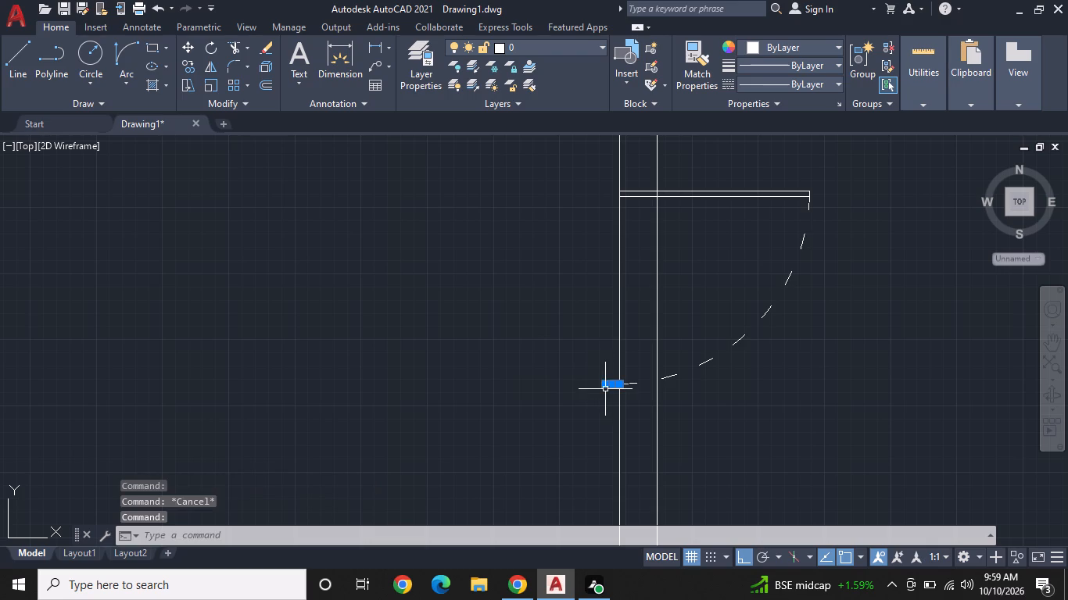
pyautogui.rightClick(605, 389)
pyautogui.click(620, 109)
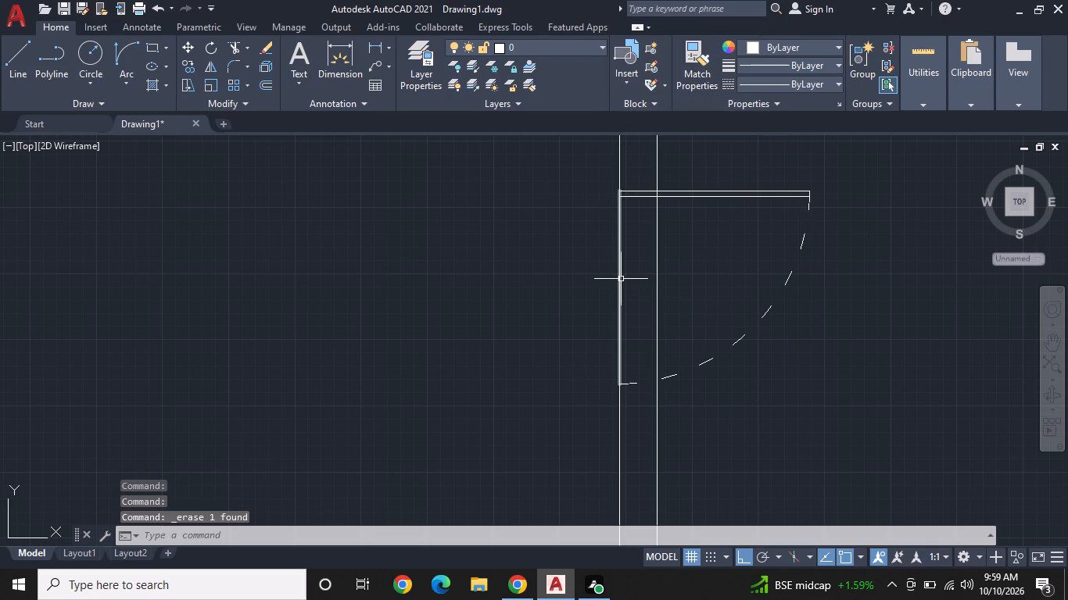
# Trim both wall lines between the door leaf and the swing arc to open the doorway of the lower right room.
pyautogui.write('TR')
pyautogui.press('space')
pyautogui.click(670, 308)
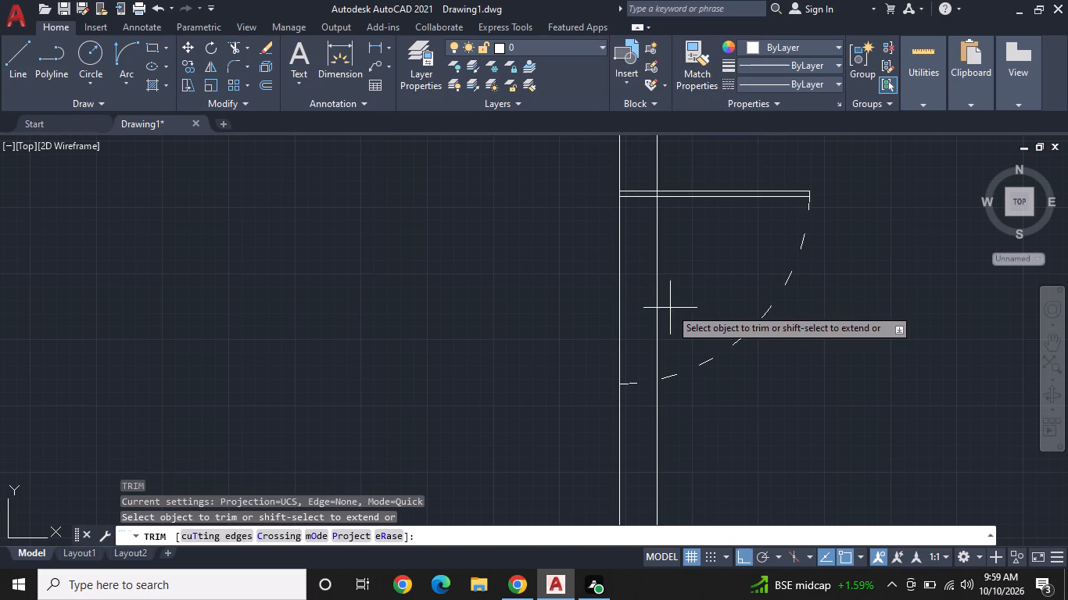
pyautogui.click(544, 293)
pyautogui.press('Escape')
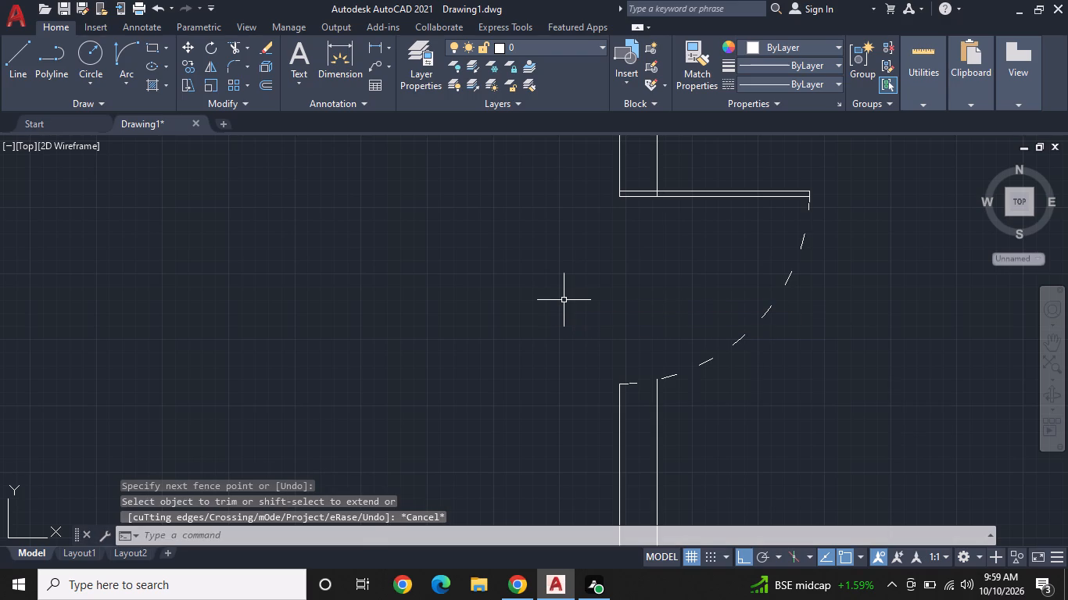
# Examine the whole floor plan, checking the rooms, wall junctions and doors.
pyautogui.scroll(-1, 564, 303)
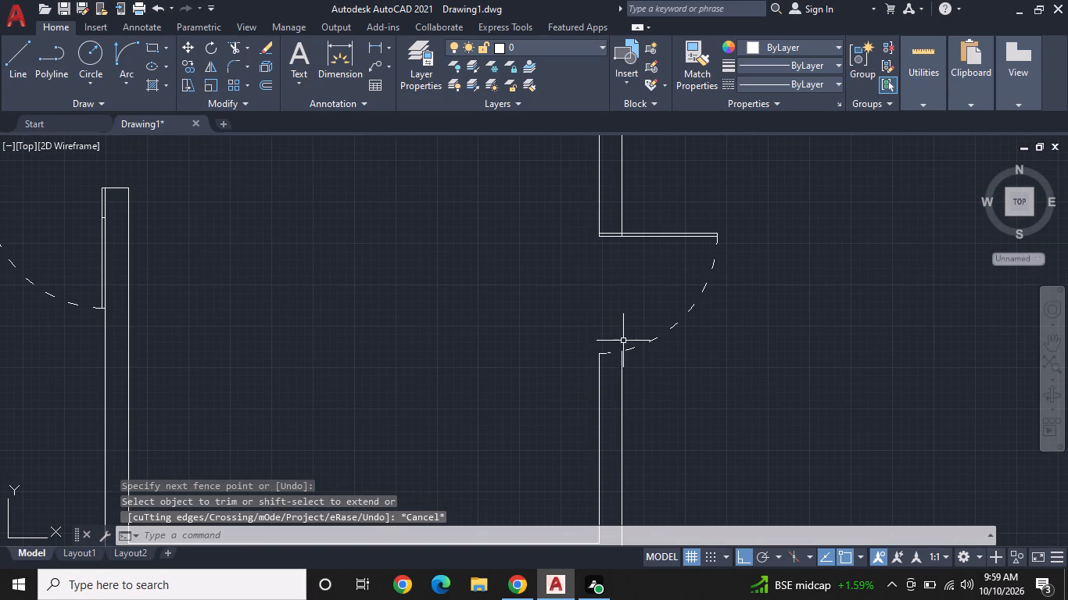
pyautogui.moveTo(623, 342); pyautogui.dragTo(663, 253, button='middle')
pyautogui.scroll(-1, 607, 308)
pyautogui.moveTo(602, 327); pyautogui.dragTo(626, 307, button='middle')
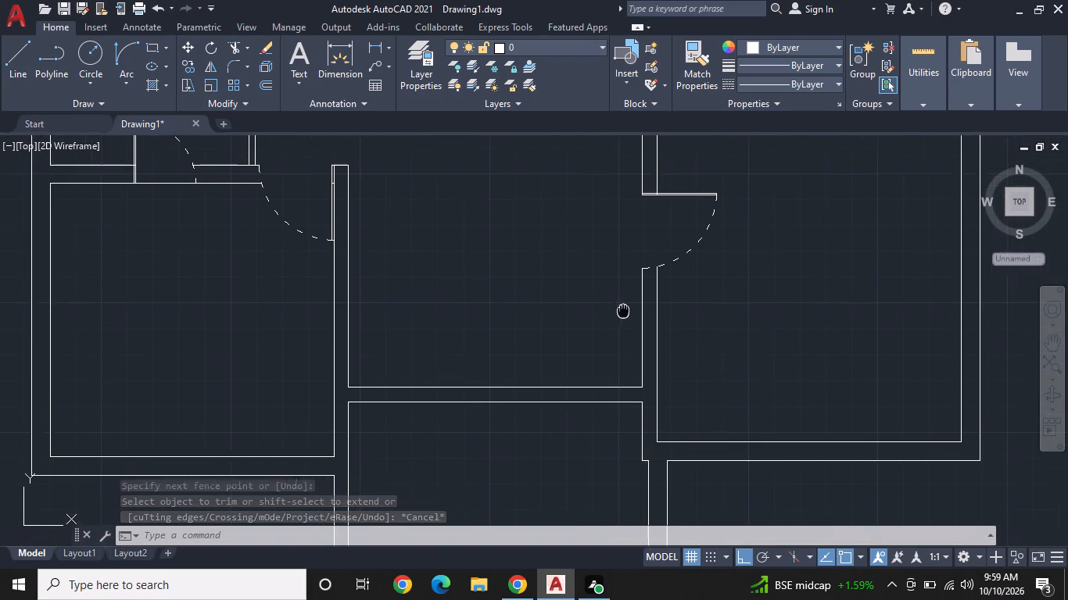
pyautogui.moveTo(626, 307); pyautogui.dragTo(640, 294, button='middle')
pyautogui.scroll(-1, 642, 295)
pyautogui.moveTo(705, 356); pyautogui.dragTo(586, 323, button='middle')
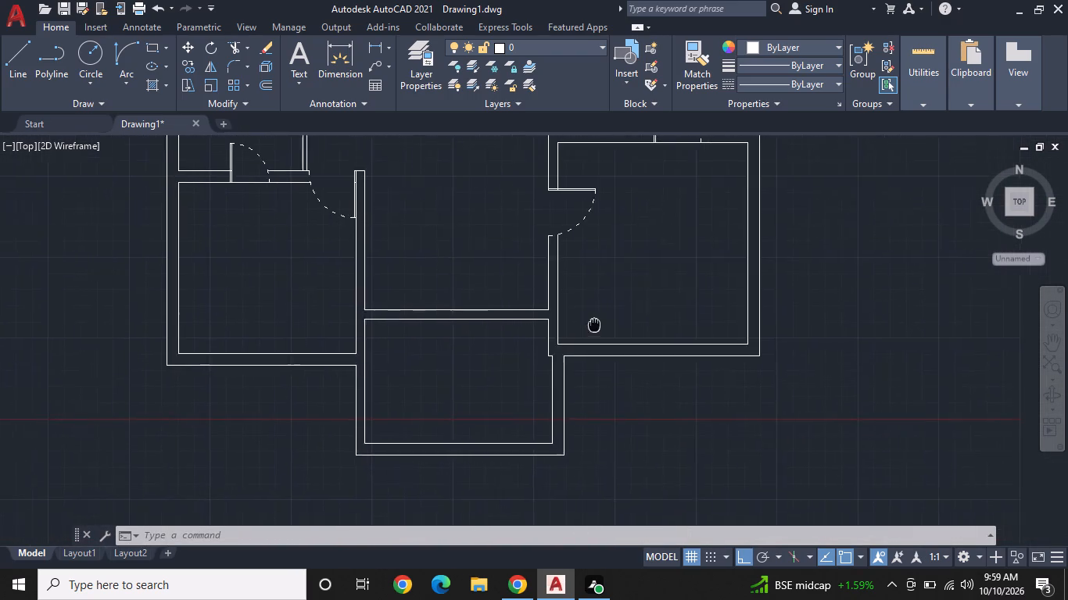
pyautogui.moveTo(586, 323); pyautogui.dragTo(486, 298, button='middle')
pyautogui.scroll(-1, 486, 298)
pyautogui.moveTo(349, 223); pyautogui.dragTo(634, 420, button='middle')
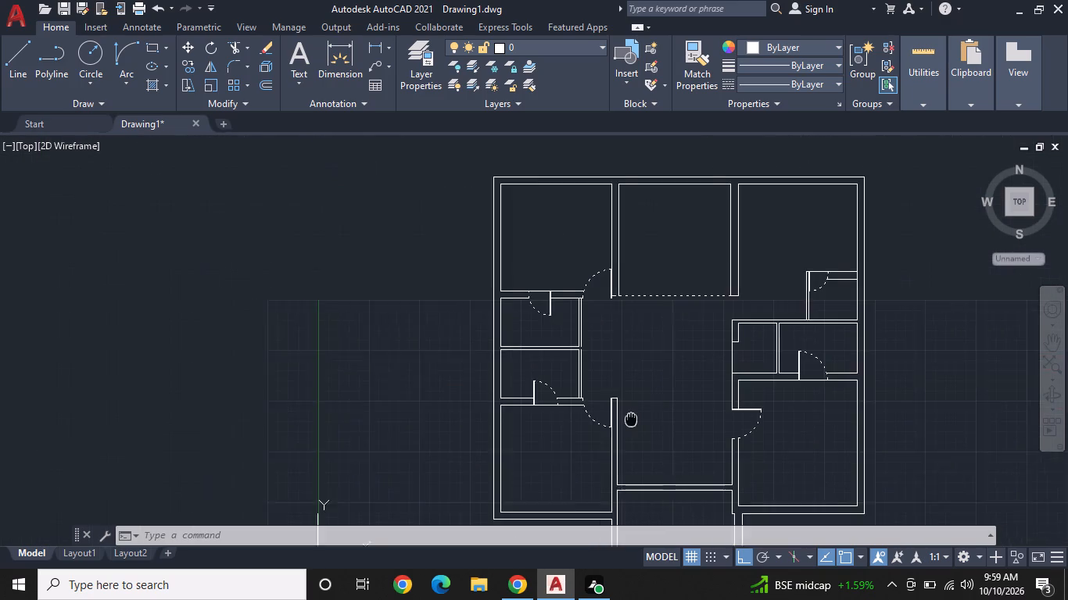
pyautogui.moveTo(634, 420); pyautogui.dragTo(560, 351, button='middle')
pyautogui.moveTo(459, 359); pyautogui.dragTo(490, 409, button='middle')
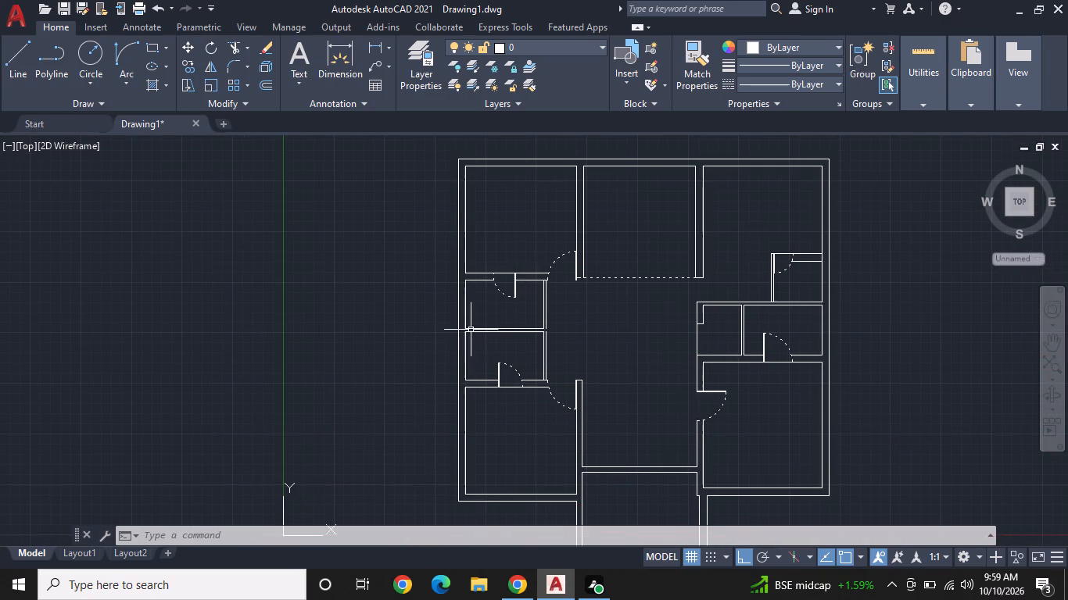
pyautogui.scroll(1, 471, 330)
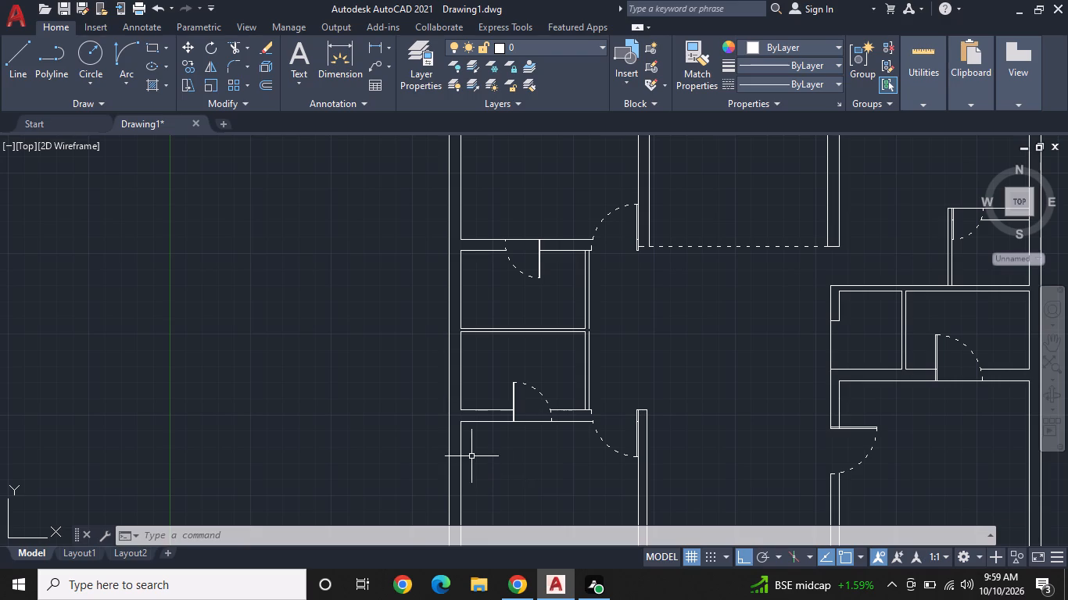
# Open the block library of Home - Space Planner.dwg for inserting blocks into the floor plan.
pyautogui.click(105, 29)
pyautogui.click(10, 71)
pyautogui.click(27, 180)
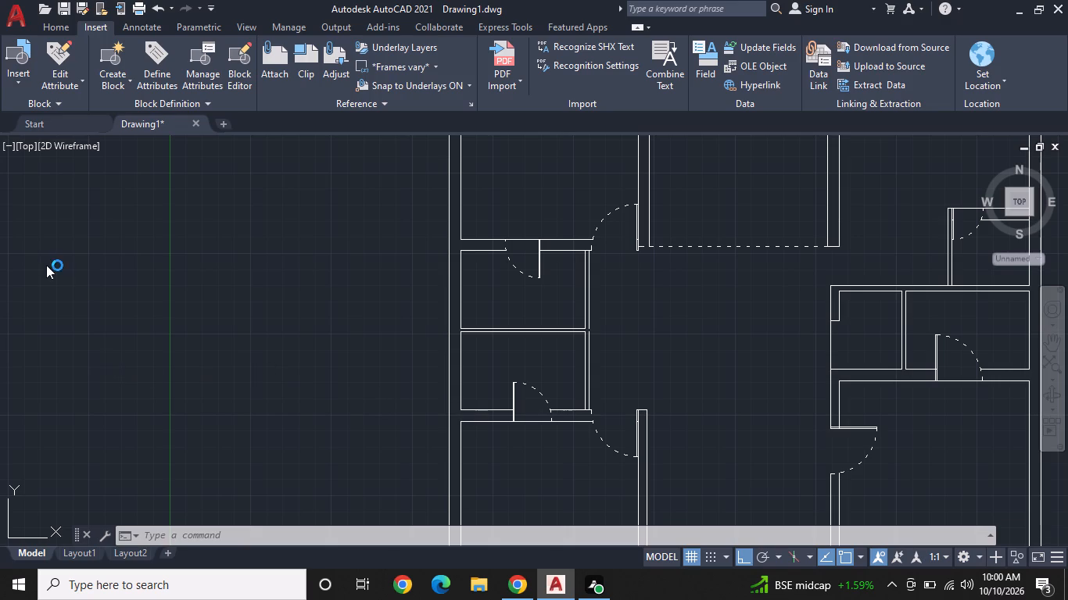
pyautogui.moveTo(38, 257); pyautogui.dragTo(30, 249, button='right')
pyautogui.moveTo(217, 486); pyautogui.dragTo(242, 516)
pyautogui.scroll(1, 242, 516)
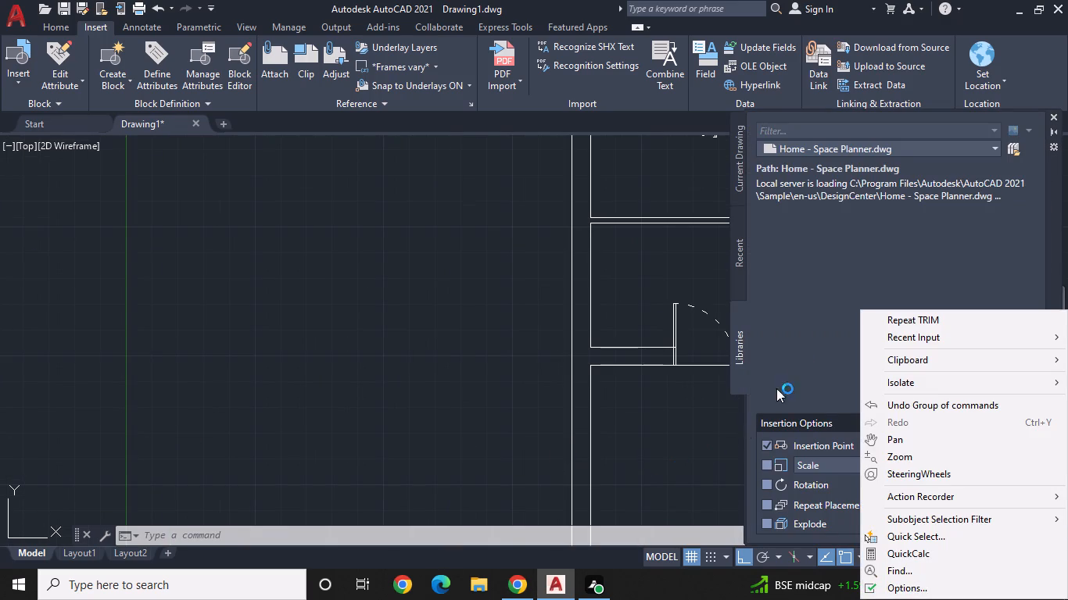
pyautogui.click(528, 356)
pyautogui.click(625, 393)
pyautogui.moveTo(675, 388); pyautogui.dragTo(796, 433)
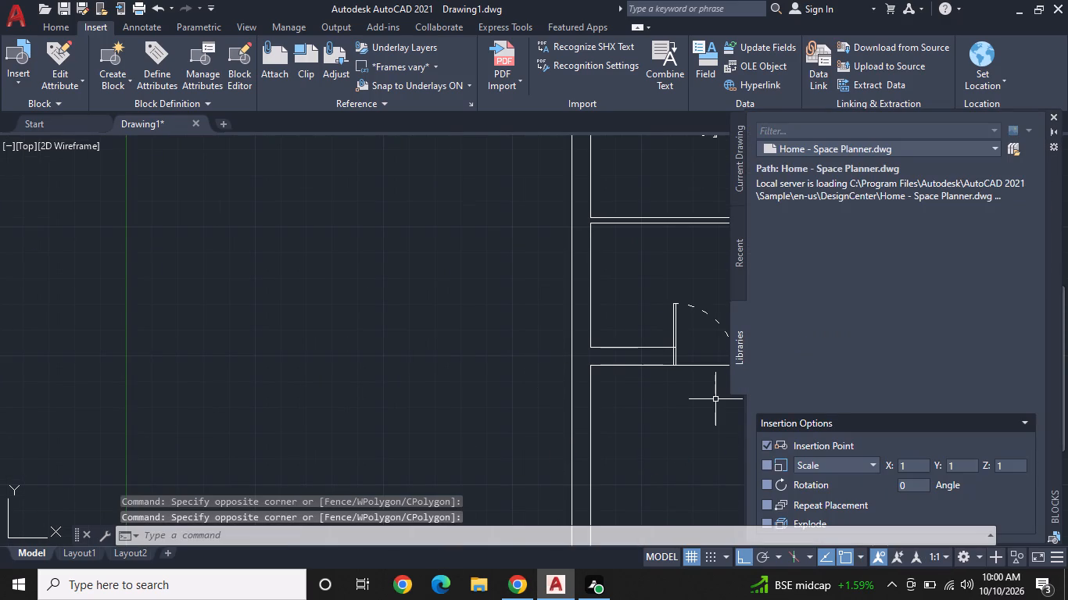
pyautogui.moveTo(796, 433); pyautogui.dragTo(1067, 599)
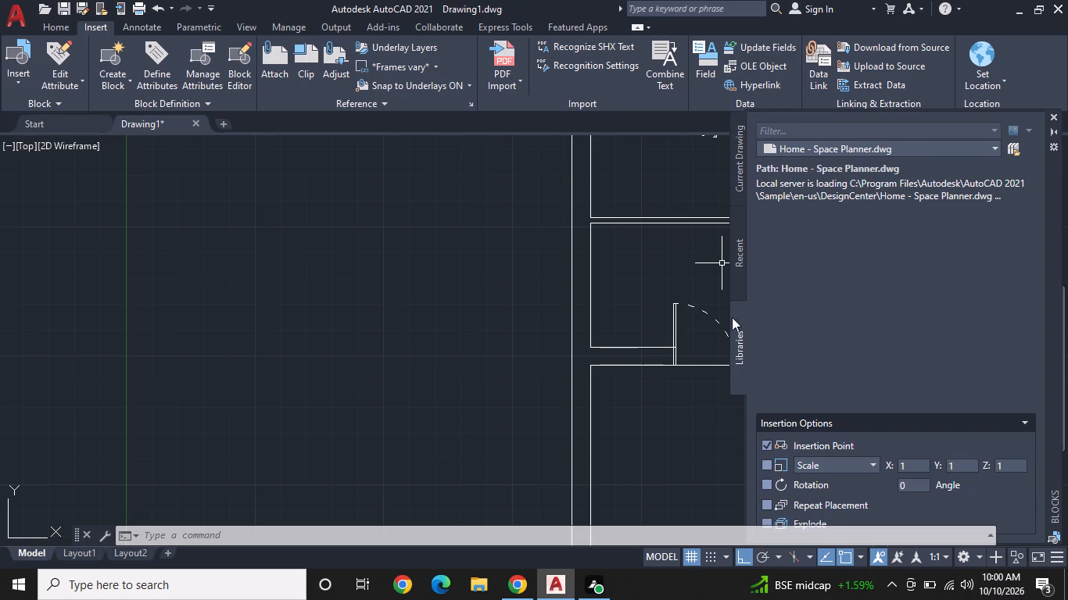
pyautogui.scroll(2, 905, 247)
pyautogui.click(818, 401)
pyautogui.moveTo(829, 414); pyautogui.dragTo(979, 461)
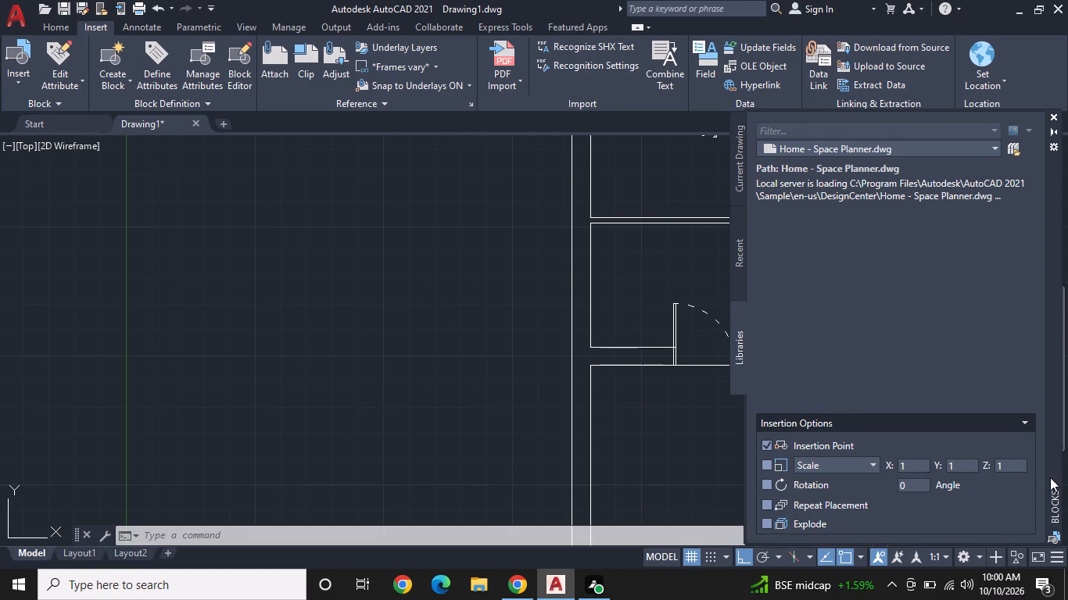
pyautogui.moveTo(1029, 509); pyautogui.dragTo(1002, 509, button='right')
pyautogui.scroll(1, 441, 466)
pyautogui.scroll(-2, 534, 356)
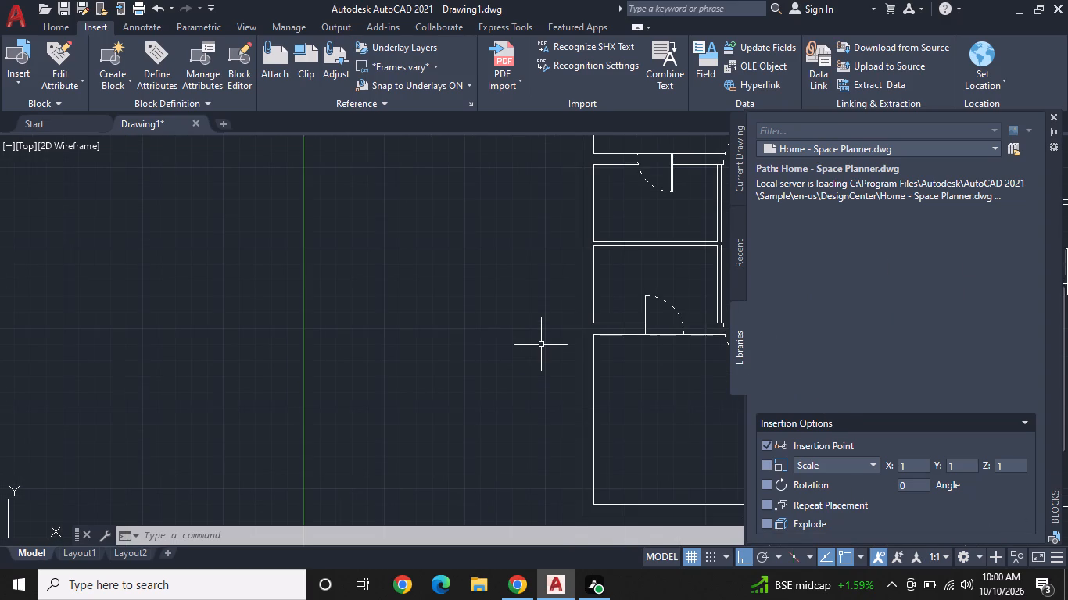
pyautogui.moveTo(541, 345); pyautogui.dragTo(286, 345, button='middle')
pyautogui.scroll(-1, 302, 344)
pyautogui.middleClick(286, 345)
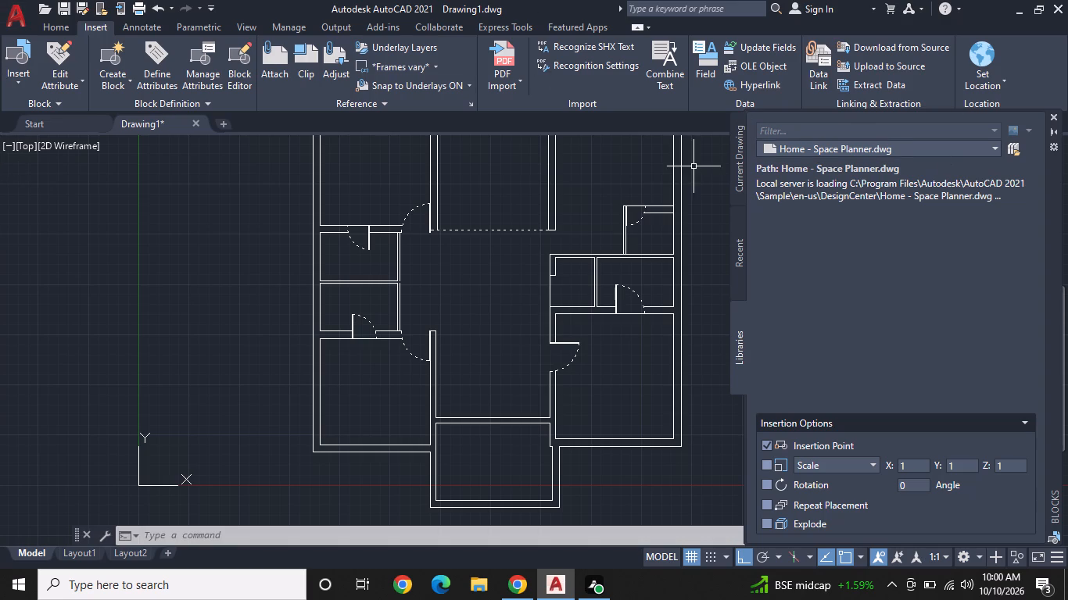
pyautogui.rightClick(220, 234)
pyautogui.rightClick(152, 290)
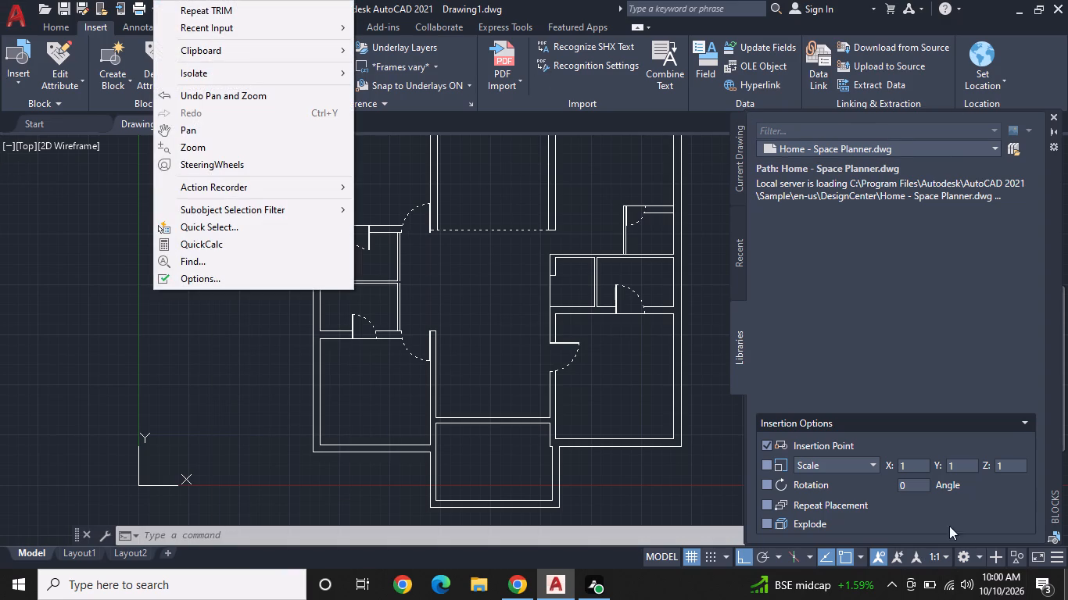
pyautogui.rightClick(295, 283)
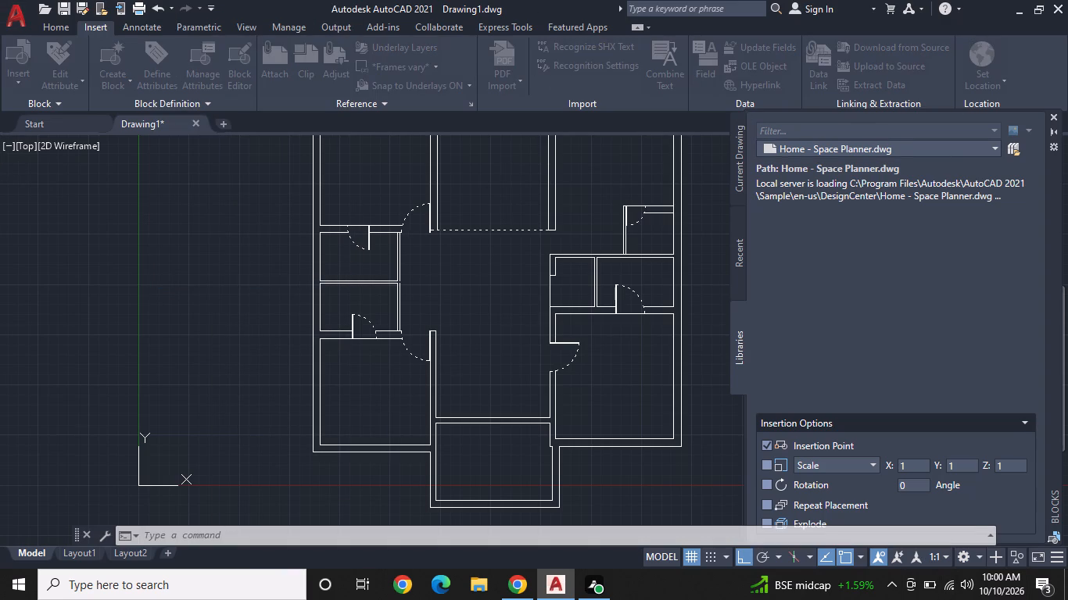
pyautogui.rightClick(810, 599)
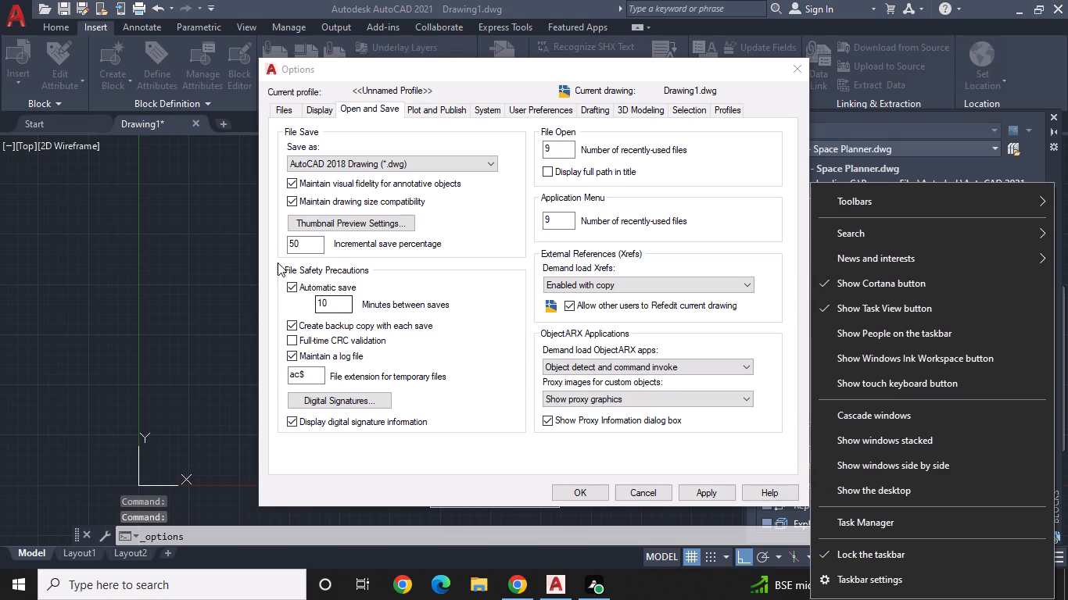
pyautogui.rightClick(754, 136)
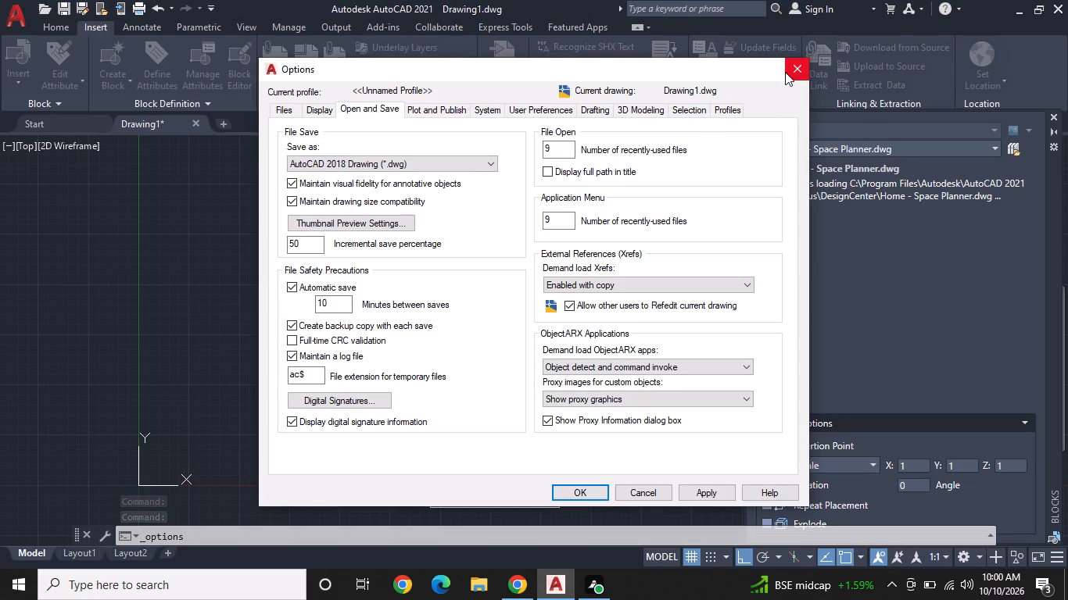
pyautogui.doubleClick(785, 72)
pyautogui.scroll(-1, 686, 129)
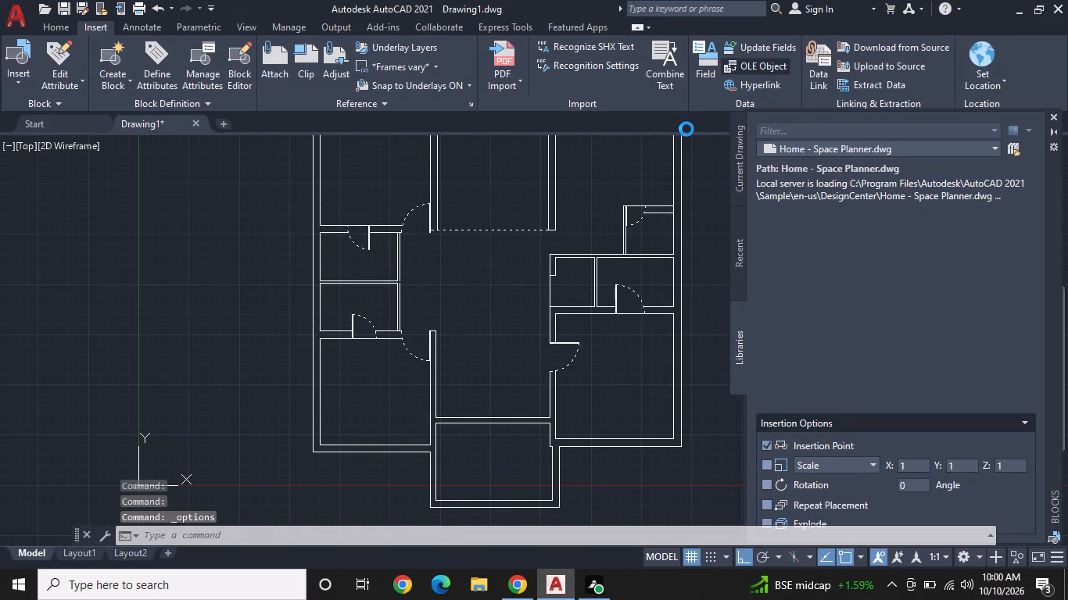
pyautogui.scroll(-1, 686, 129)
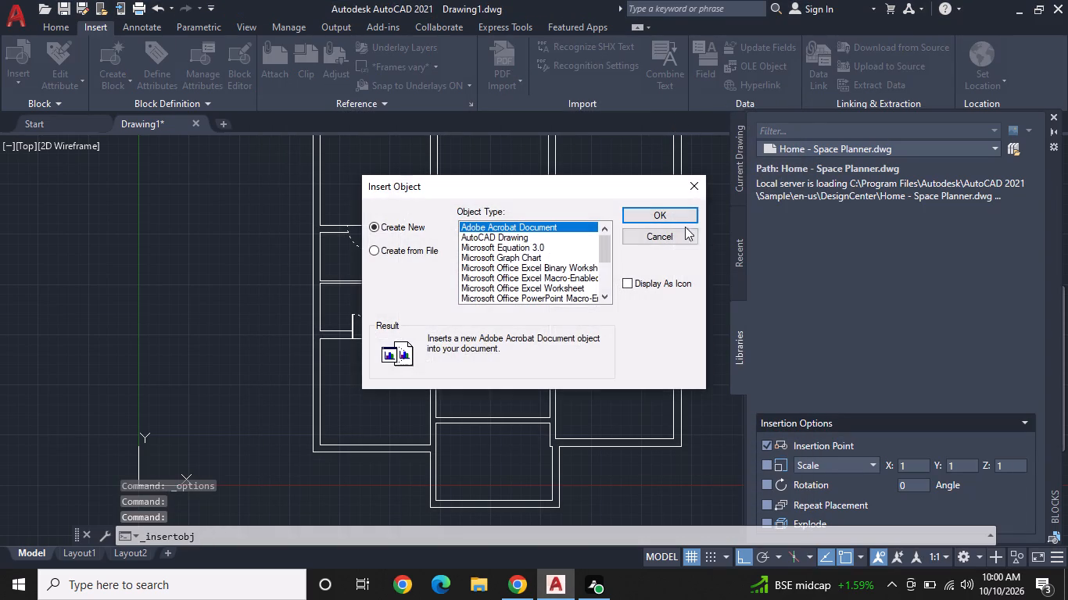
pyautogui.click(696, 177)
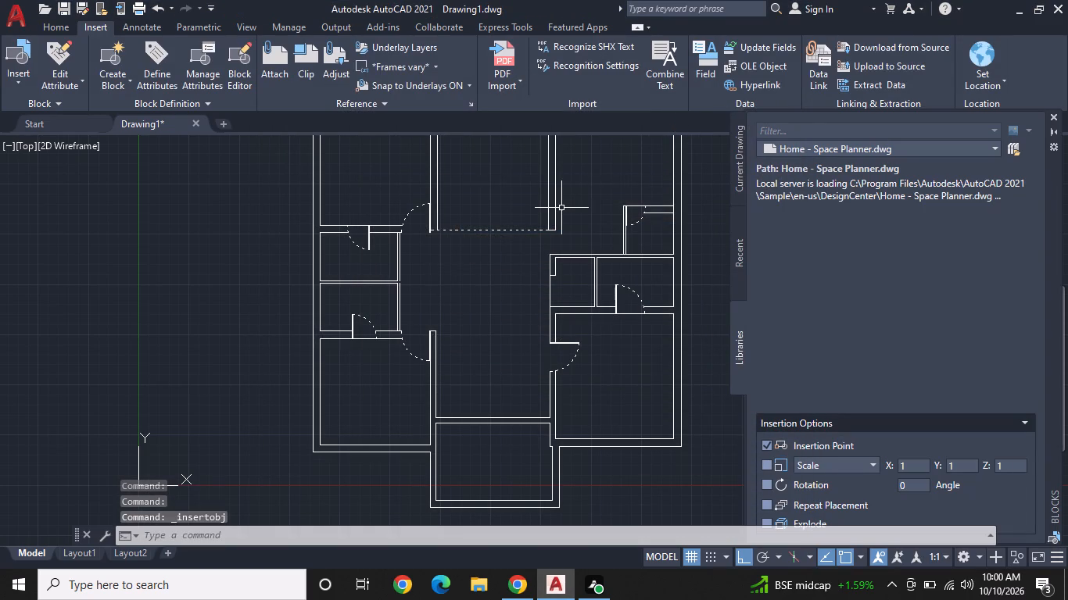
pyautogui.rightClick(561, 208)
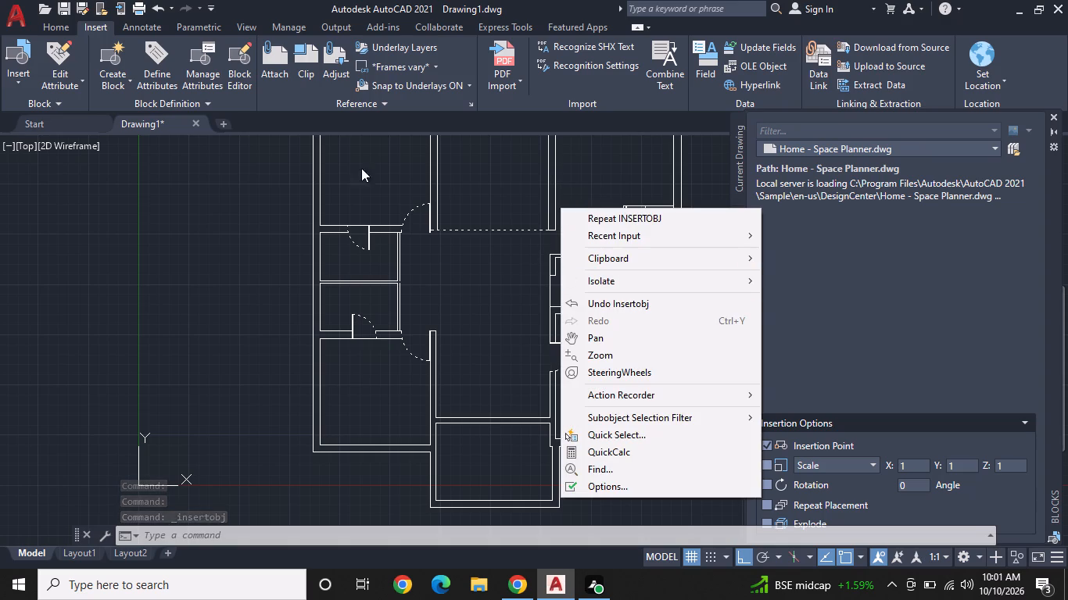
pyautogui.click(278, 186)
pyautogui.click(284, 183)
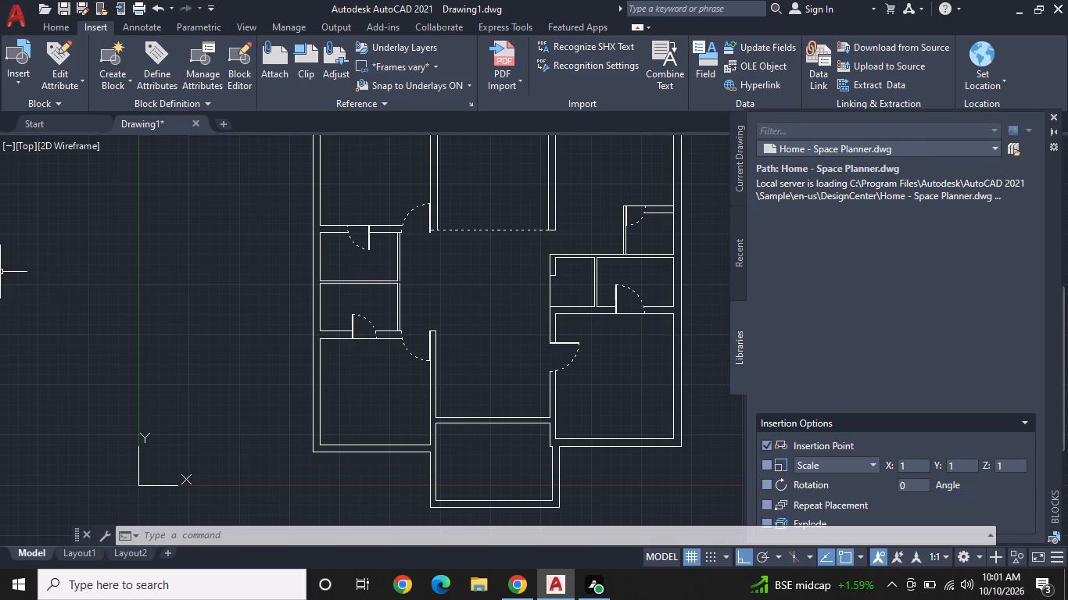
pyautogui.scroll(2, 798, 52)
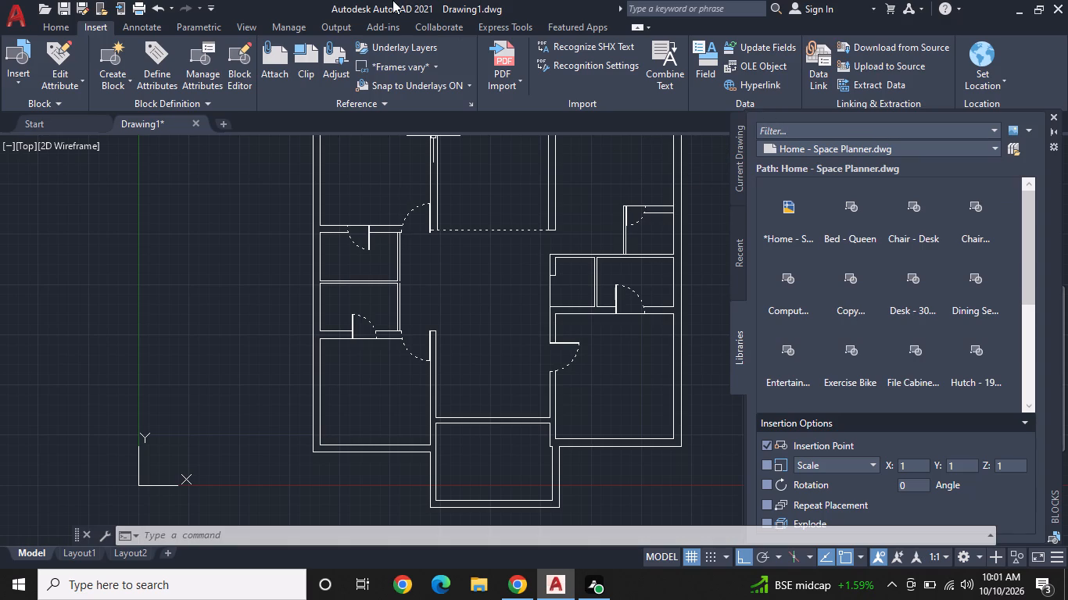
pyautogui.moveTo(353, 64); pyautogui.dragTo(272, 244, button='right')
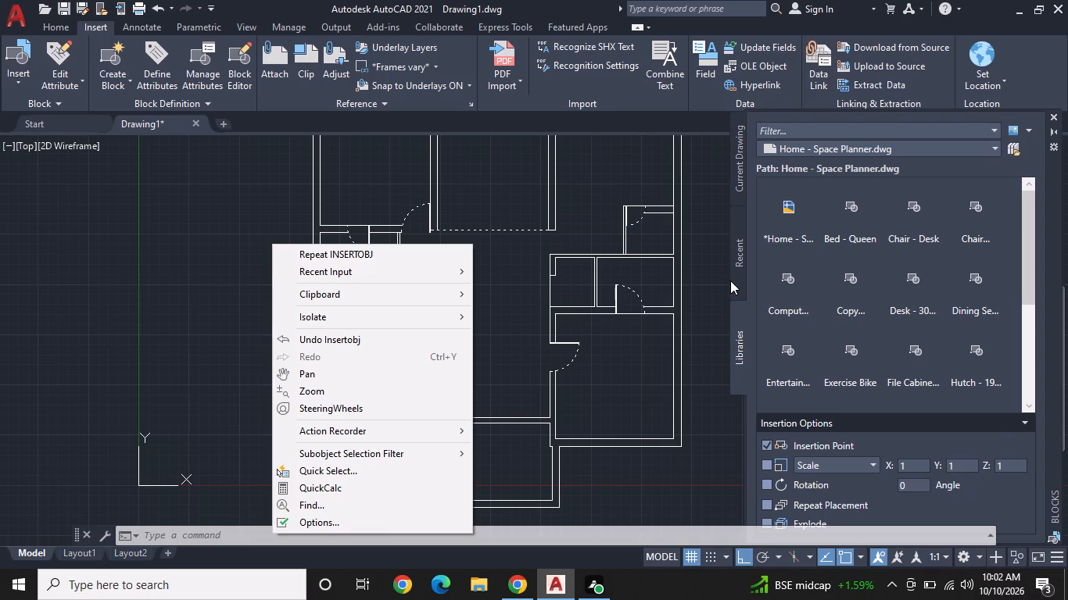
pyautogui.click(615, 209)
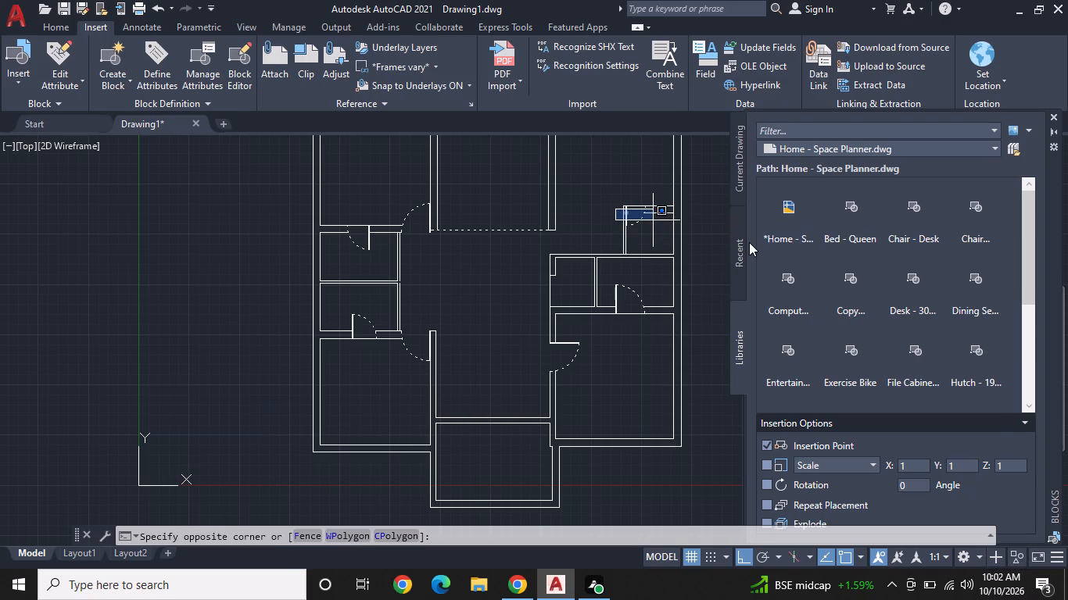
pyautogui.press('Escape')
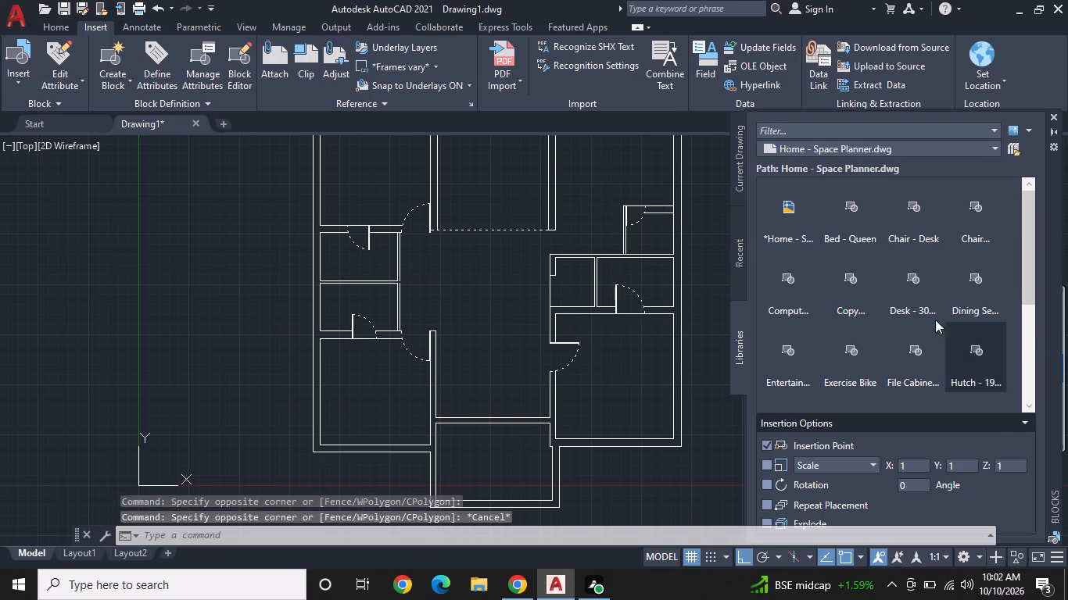
# Examine the furniture blocks offered in the Home - Space Planner.dwg library, from the first entry to the last.
pyautogui.scroll(-5, 923, 243)
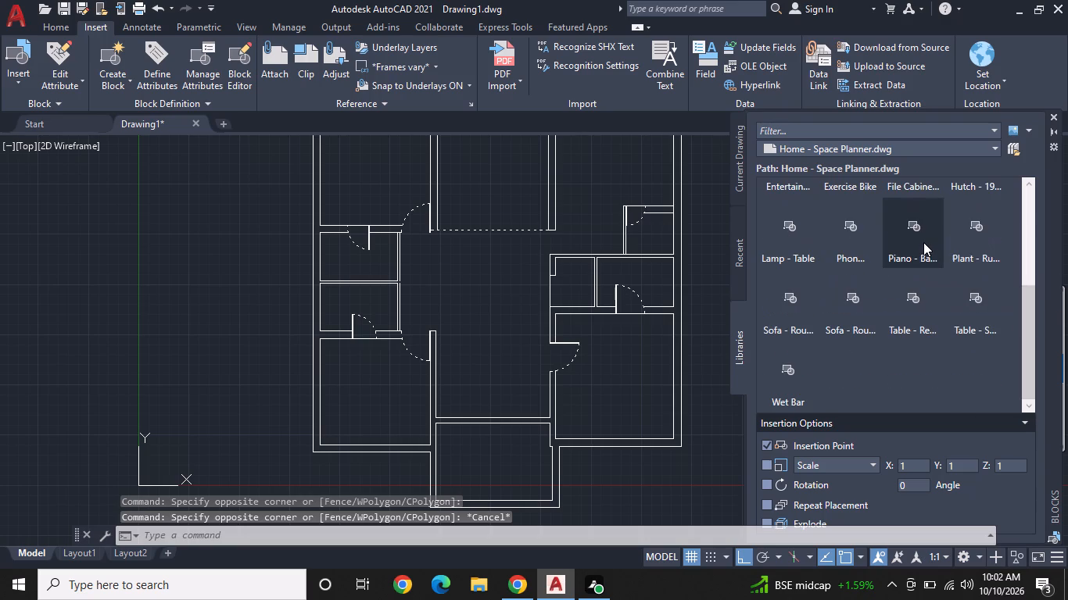
pyautogui.scroll(2, 955, 201)
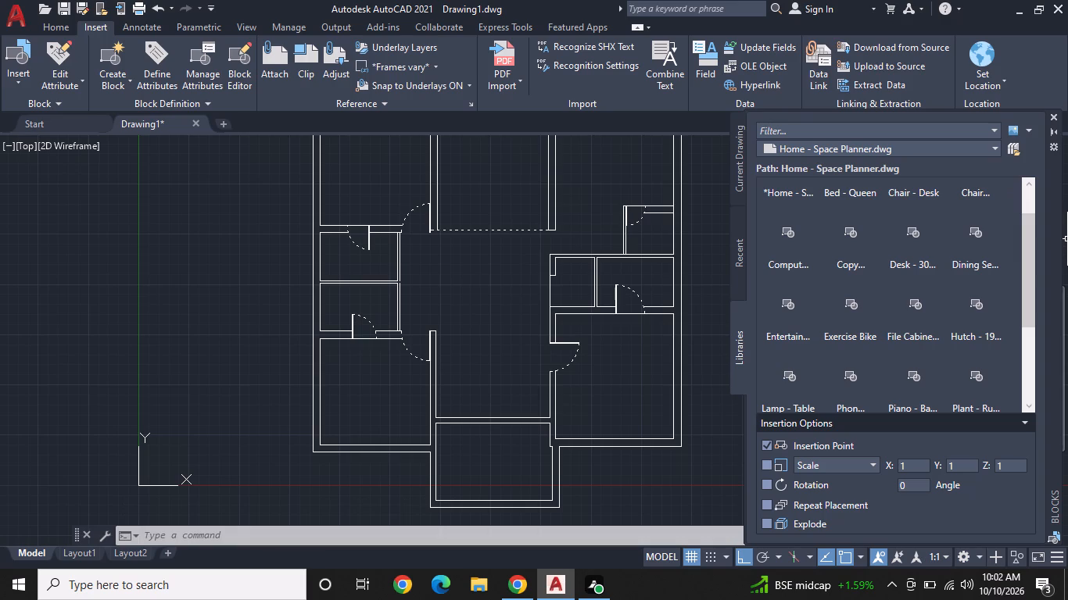
pyautogui.scroll(-2, 870, 333)
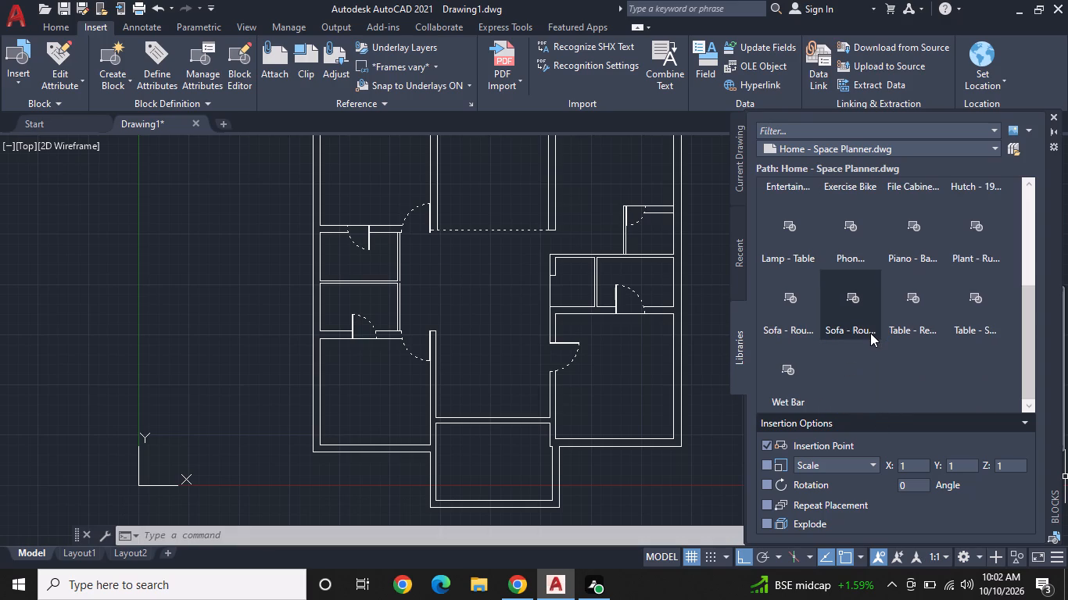
pyautogui.scroll(-1, 870, 333)
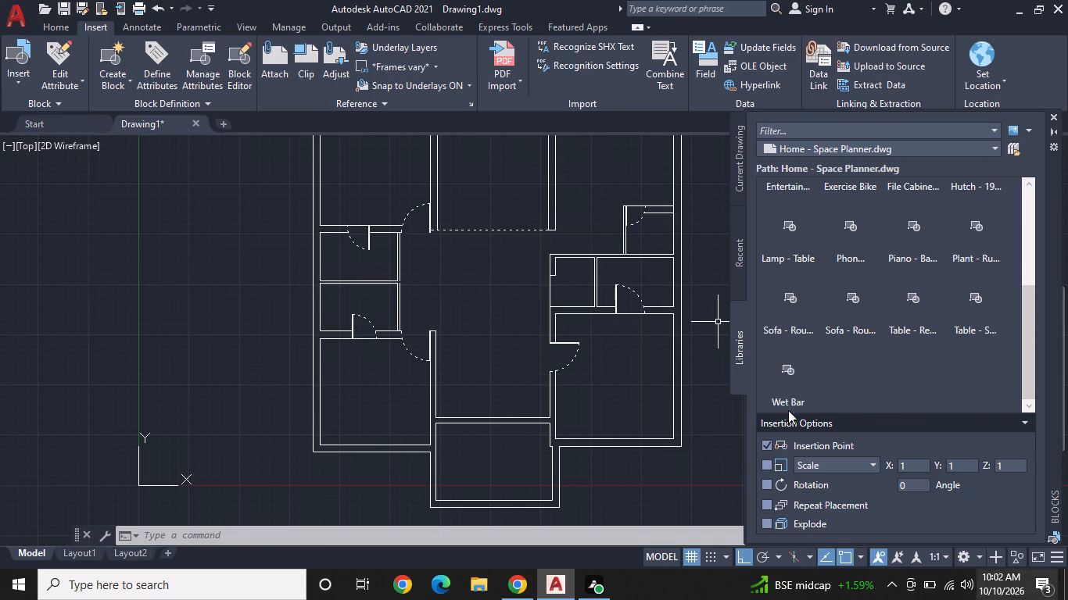
pyautogui.scroll(-3, 923, 265)
pyautogui.scroll(4, 923, 265)
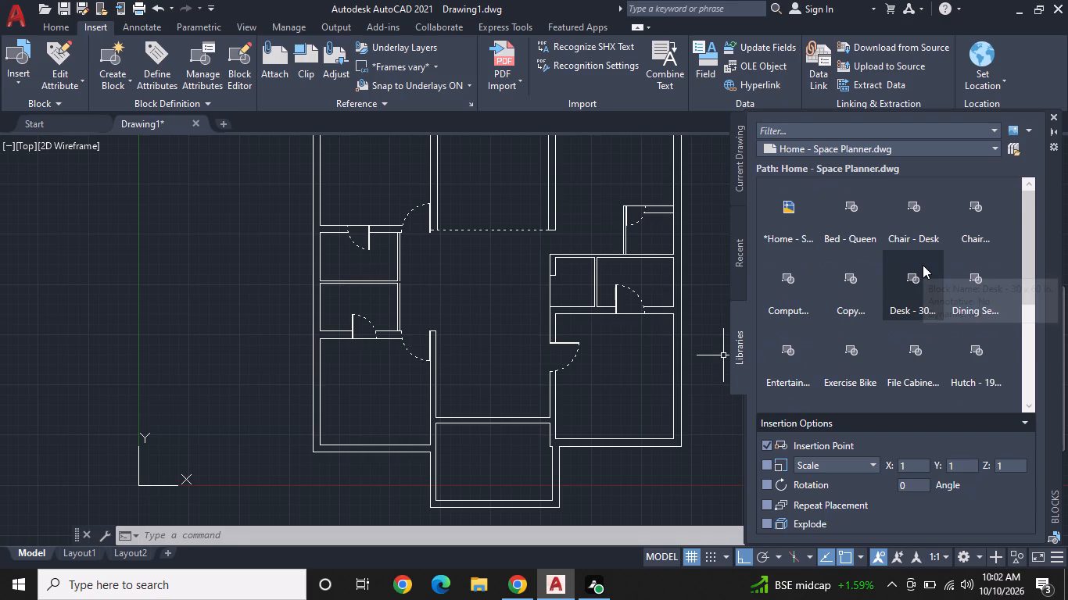
pyautogui.scroll(5, 891, 269)
pyautogui.scroll(-2, 891, 270)
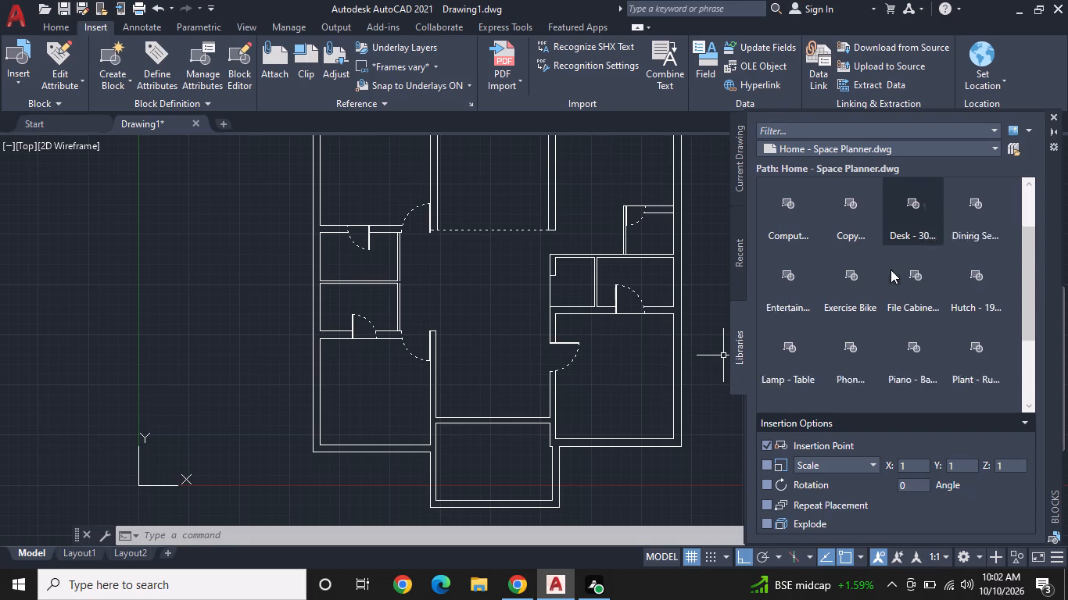
pyautogui.scroll(-3, 891, 270)
pyautogui.scroll(5, 891, 270)
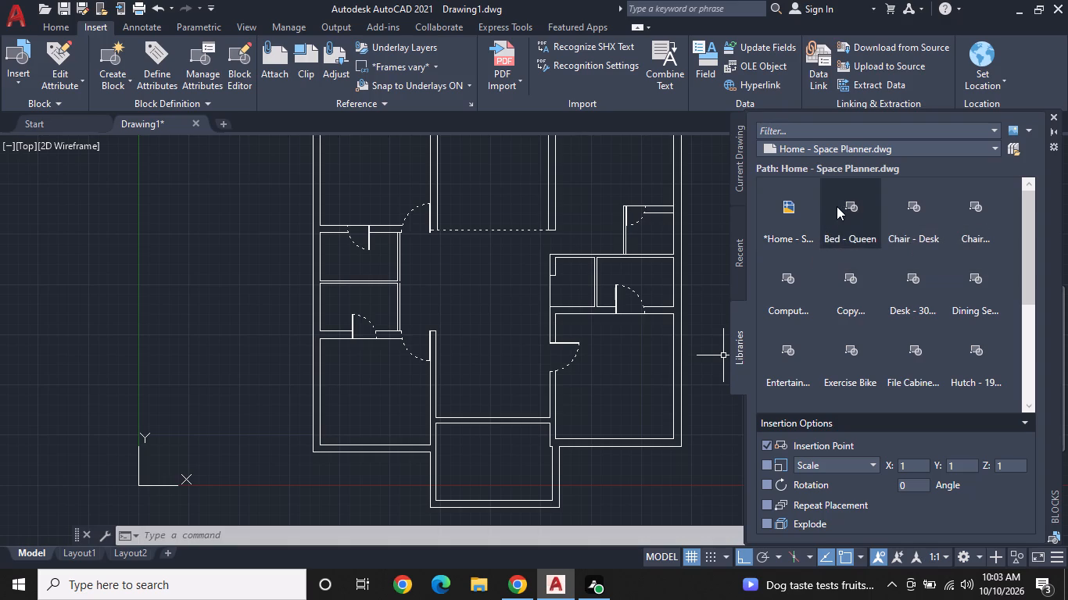
pyautogui.scroll(-3, 837, 206)
pyautogui.scroll(4, 837, 206)
pyautogui.scroll(-4, 933, 237)
pyautogui.scroll(5, 934, 237)
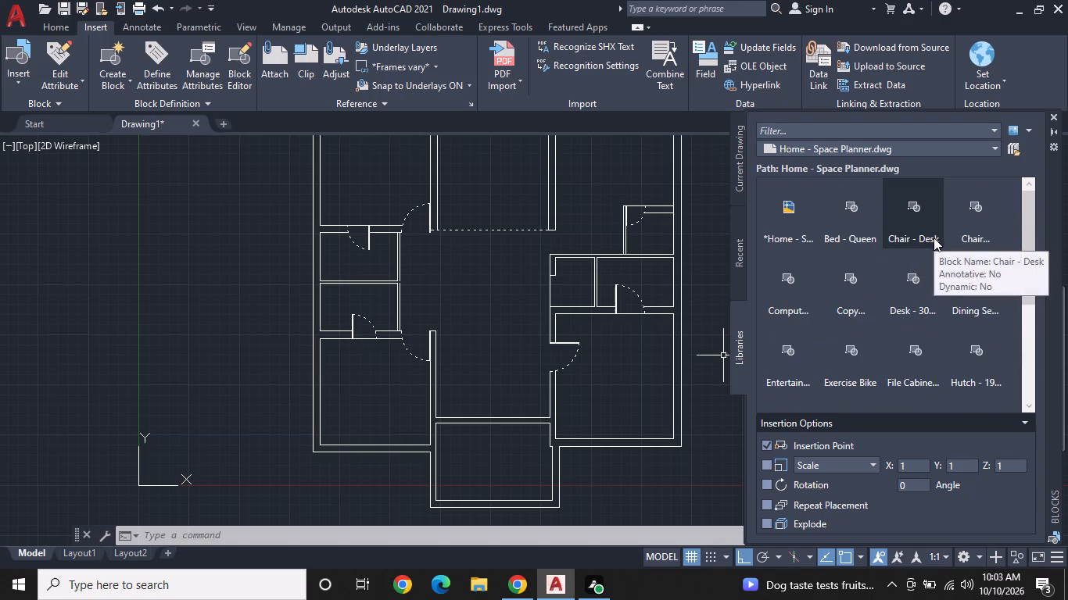
pyautogui.scroll(-5, 934, 237)
pyautogui.scroll(5, 934, 237)
pyautogui.scroll(-6, 934, 237)
pyautogui.scroll(6, 934, 237)
pyautogui.scroll(-5, 934, 237)
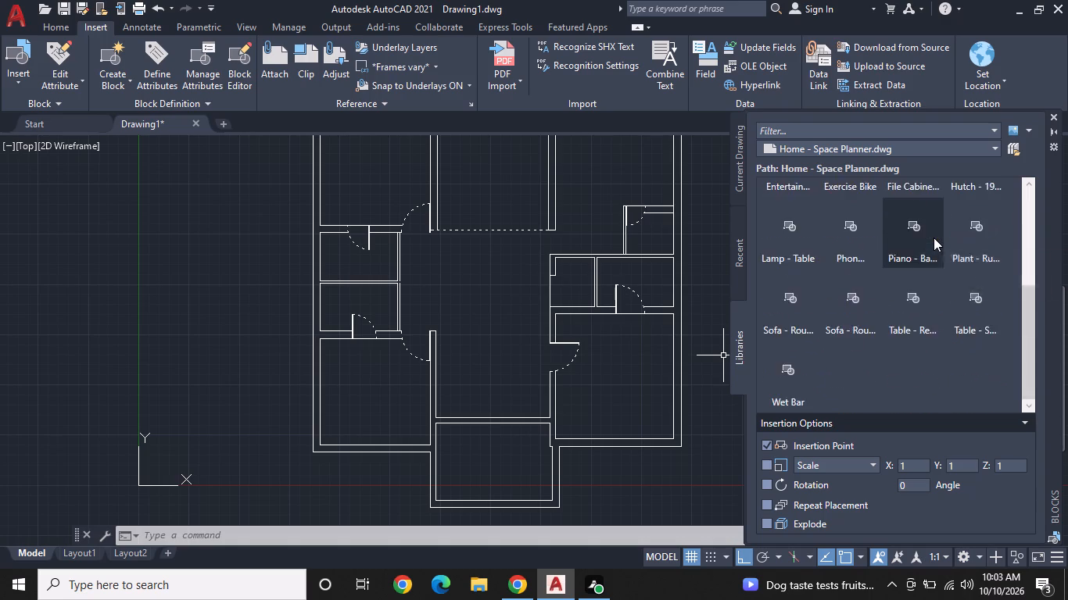
pyautogui.scroll(6, 934, 237)
pyautogui.scroll(-7, 934, 237)
pyautogui.scroll(6, 934, 237)
pyautogui.scroll(-9, 934, 237)
pyautogui.scroll(6, 934, 237)
pyautogui.scroll(-4, 934, 237)
pyautogui.scroll(5, 934, 237)
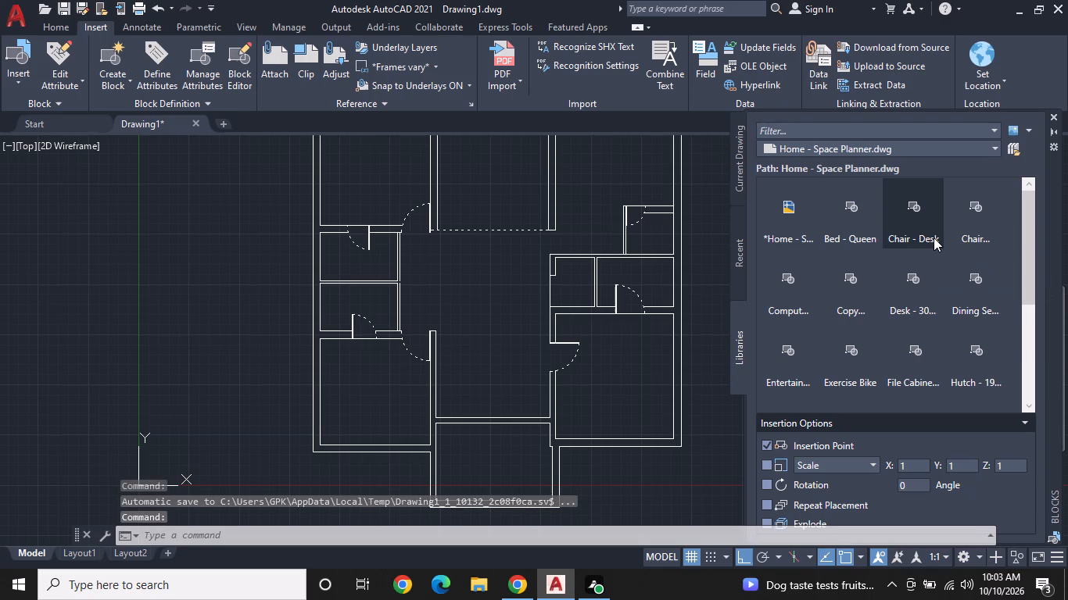
pyautogui.scroll(1, 912, 255)
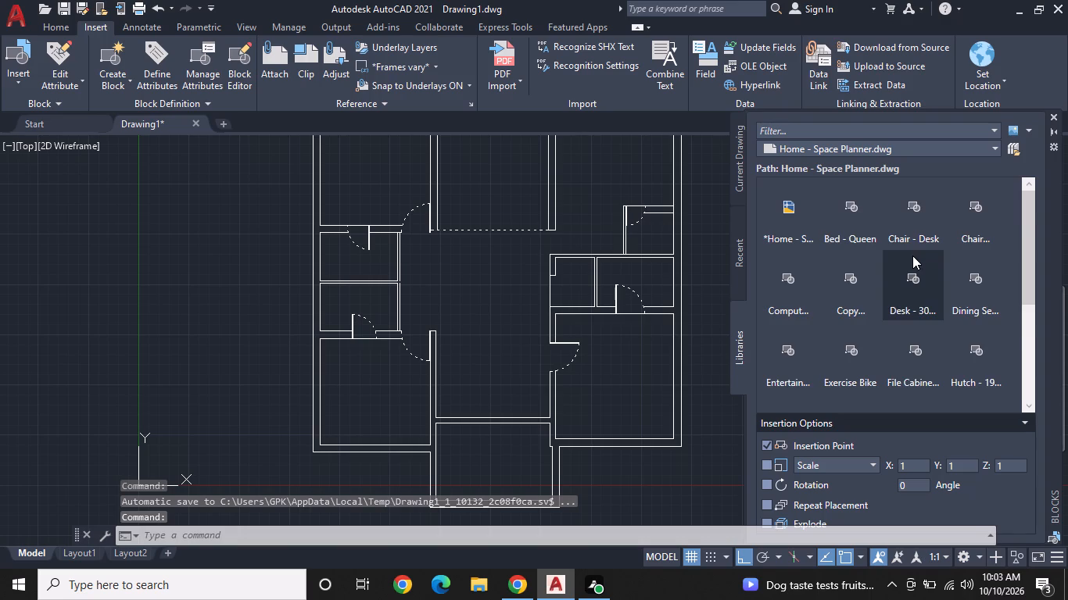
pyautogui.scroll(-4, 912, 255)
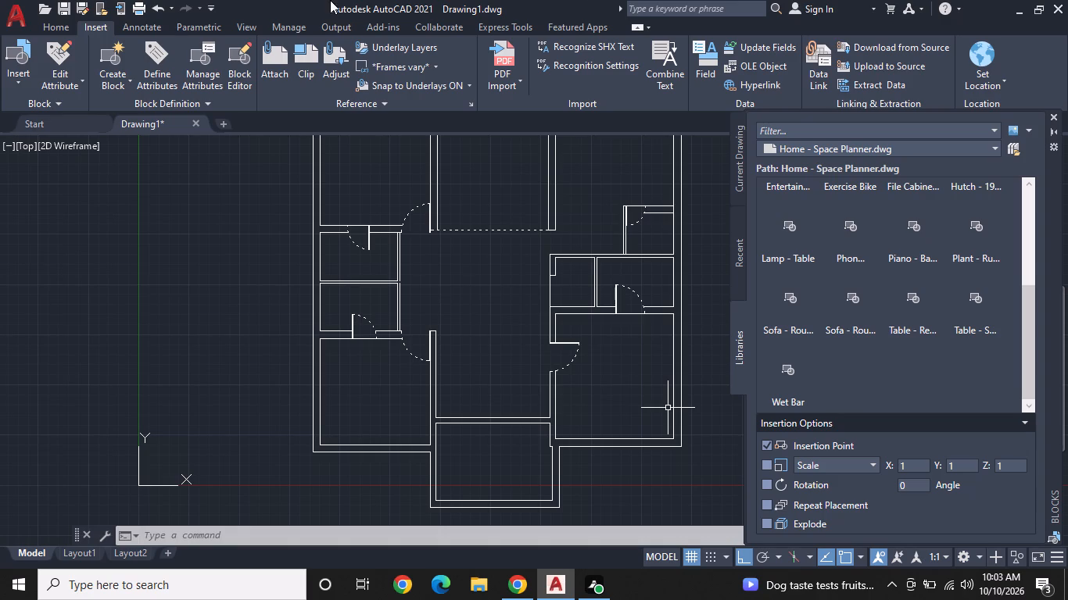
pyautogui.scroll(-2, 856, 237)
pyautogui.scroll(4, 856, 237)
pyautogui.scroll(-3, 856, 237)
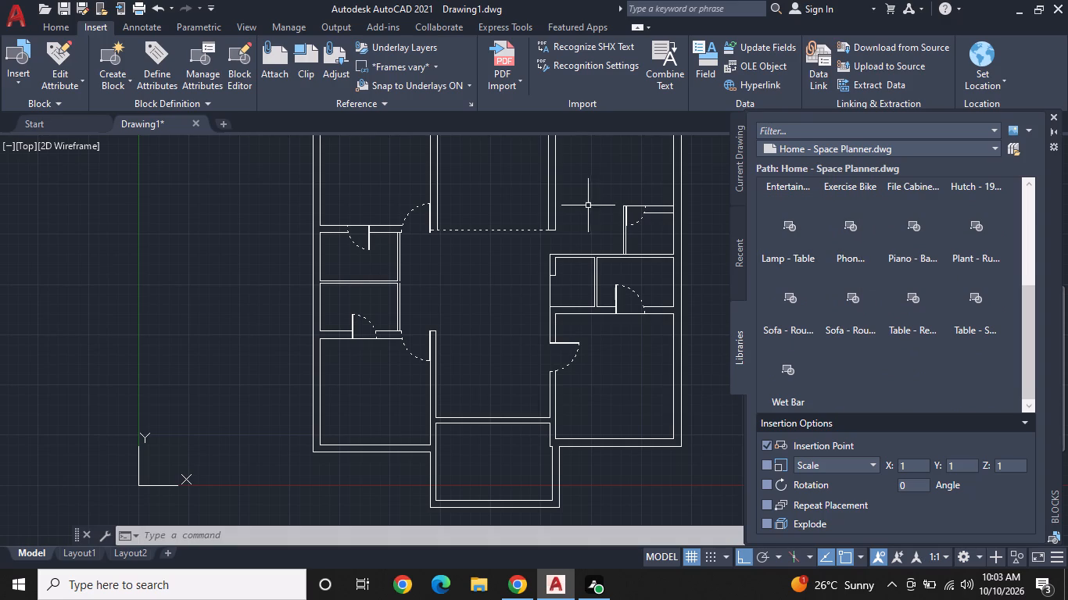
# Examine the library's furniture blocks and the floor plan's rooms to decide where furniture can be placed.
pyautogui.scroll(1, 896, 272)
pyautogui.scroll(-6, 896, 272)
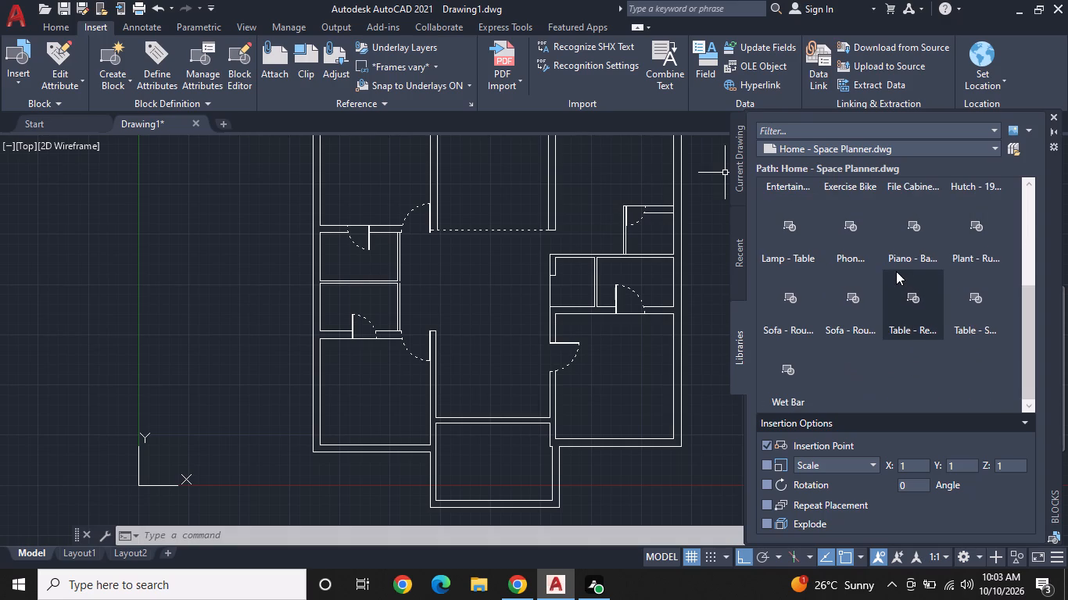
pyautogui.scroll(-2, 896, 271)
pyautogui.scroll(7, 896, 271)
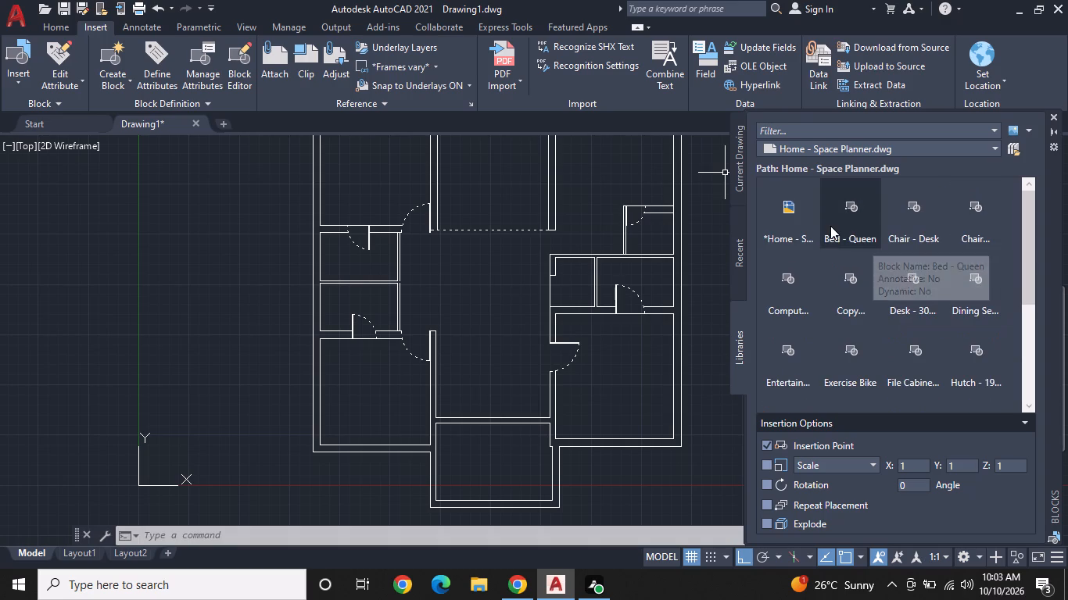
pyautogui.moveTo(536, 281); pyautogui.dragTo(581, 376, button='middle')
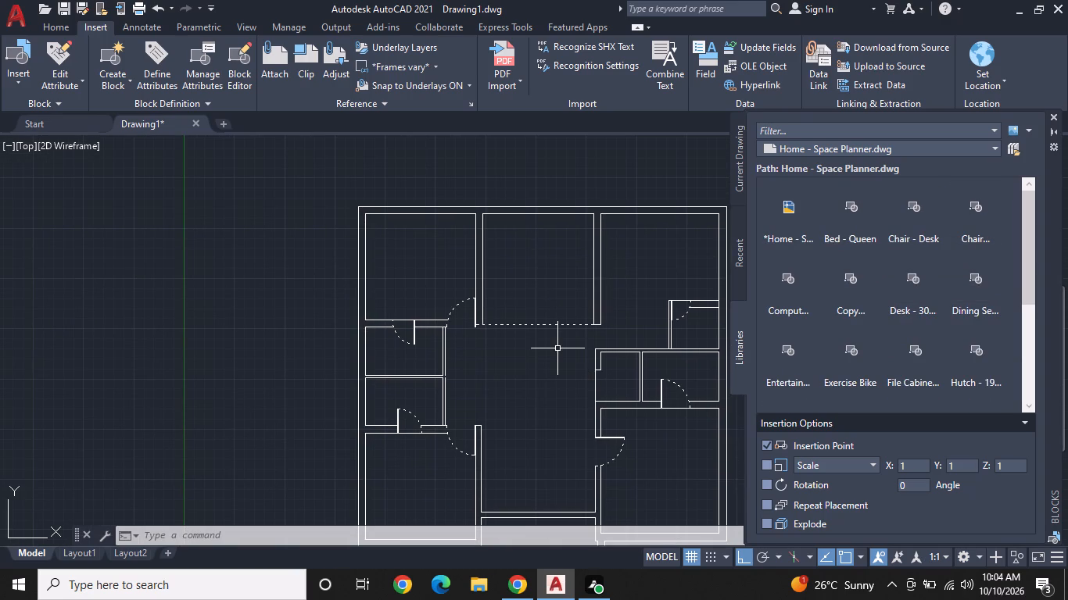
pyautogui.scroll(2, 554, 332)
pyautogui.moveTo(555, 328); pyautogui.dragTo(617, 306, button='middle')
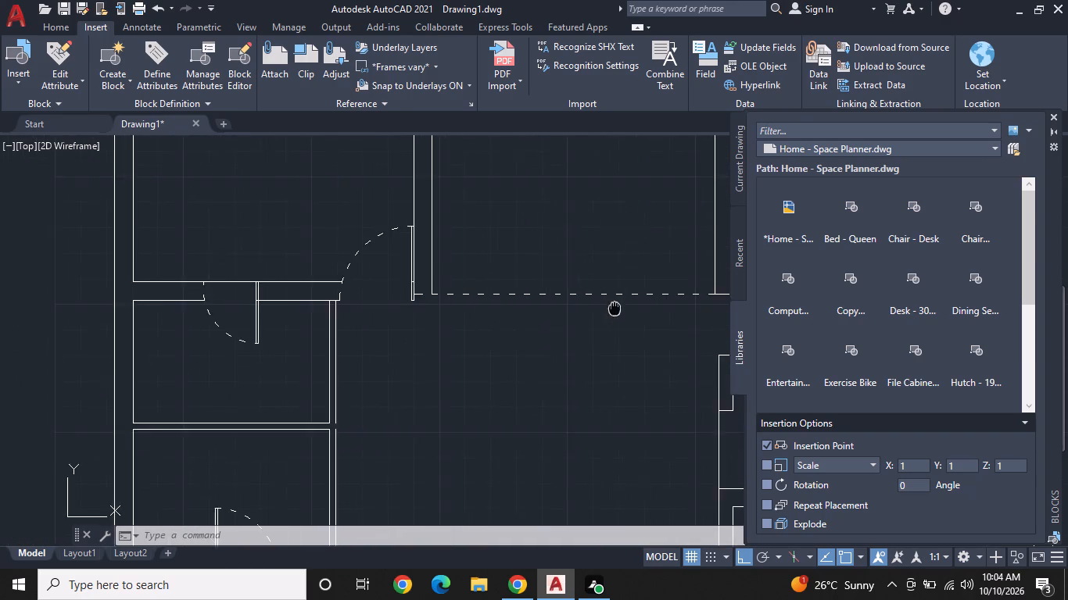
pyautogui.moveTo(617, 306); pyautogui.dragTo(669, 280, button='middle')
pyautogui.scroll(1, 536, 271)
pyautogui.scroll(-3, 434, 252)
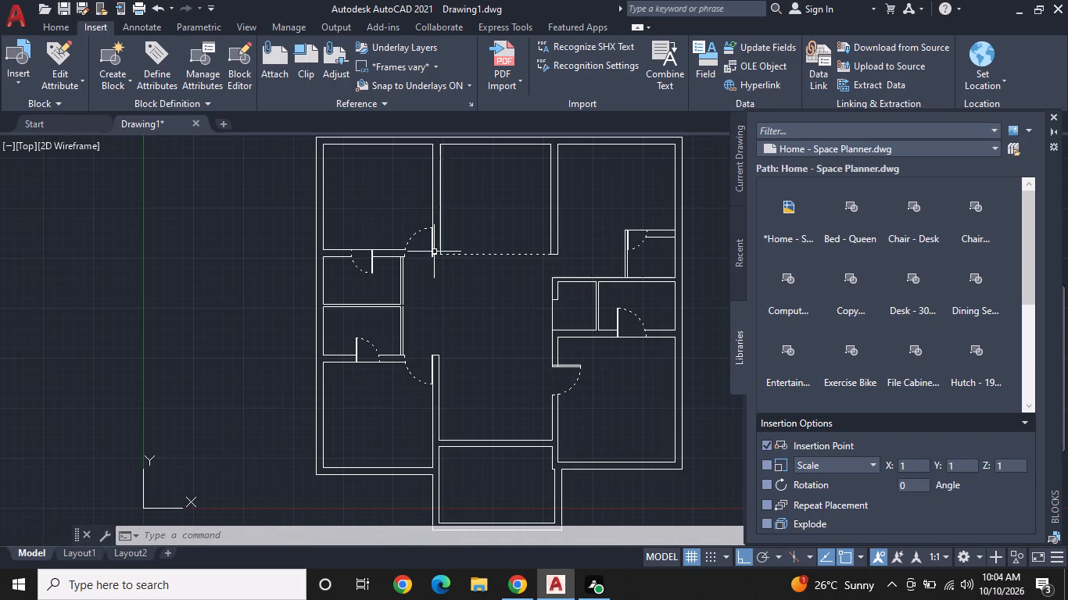
pyautogui.moveTo(376, 219); pyautogui.dragTo(408, 268, button='middle')
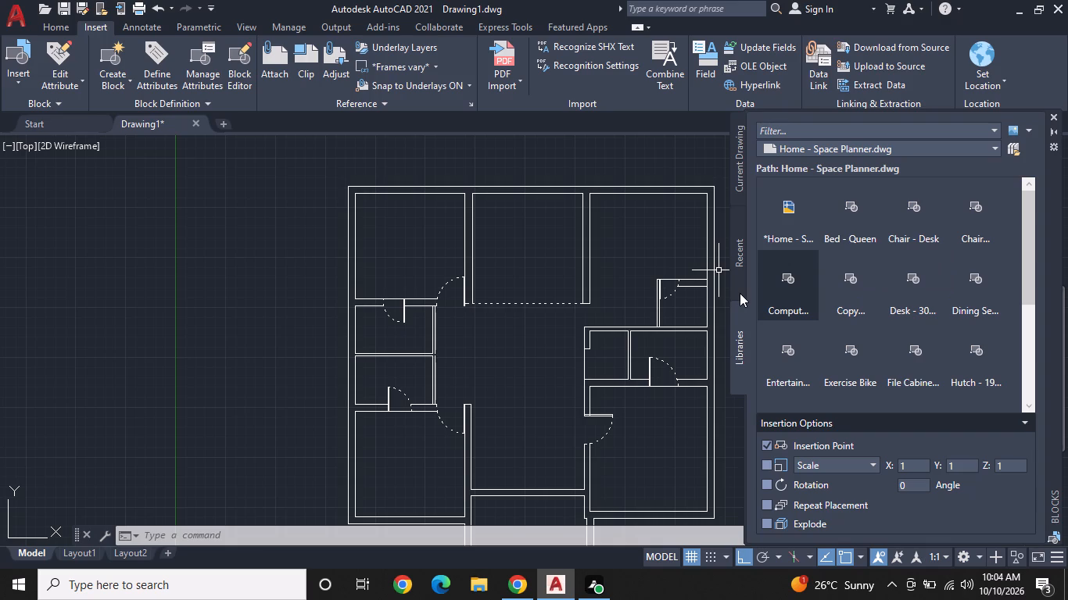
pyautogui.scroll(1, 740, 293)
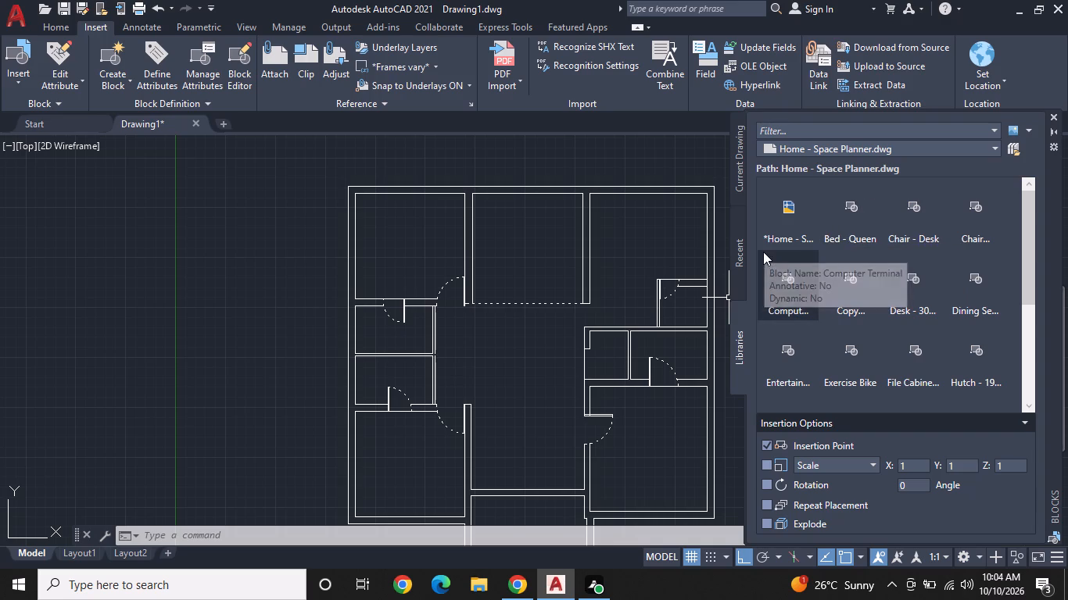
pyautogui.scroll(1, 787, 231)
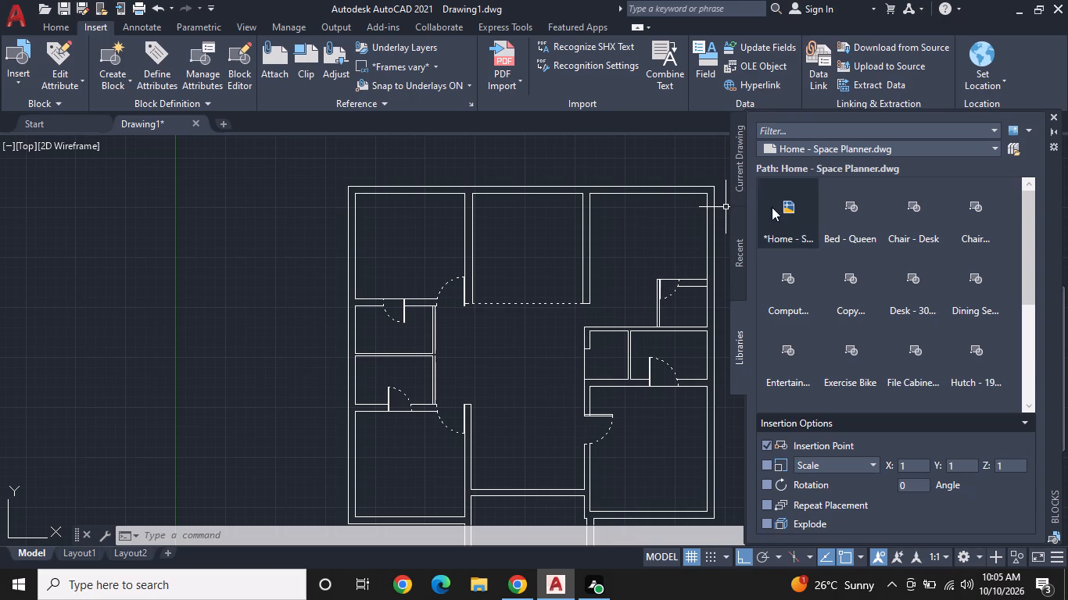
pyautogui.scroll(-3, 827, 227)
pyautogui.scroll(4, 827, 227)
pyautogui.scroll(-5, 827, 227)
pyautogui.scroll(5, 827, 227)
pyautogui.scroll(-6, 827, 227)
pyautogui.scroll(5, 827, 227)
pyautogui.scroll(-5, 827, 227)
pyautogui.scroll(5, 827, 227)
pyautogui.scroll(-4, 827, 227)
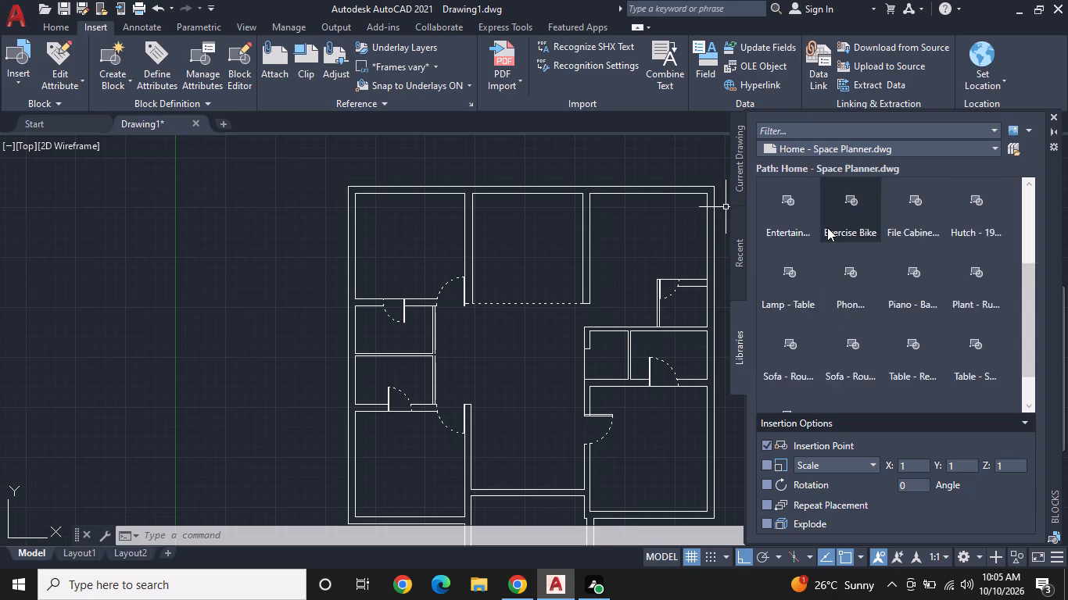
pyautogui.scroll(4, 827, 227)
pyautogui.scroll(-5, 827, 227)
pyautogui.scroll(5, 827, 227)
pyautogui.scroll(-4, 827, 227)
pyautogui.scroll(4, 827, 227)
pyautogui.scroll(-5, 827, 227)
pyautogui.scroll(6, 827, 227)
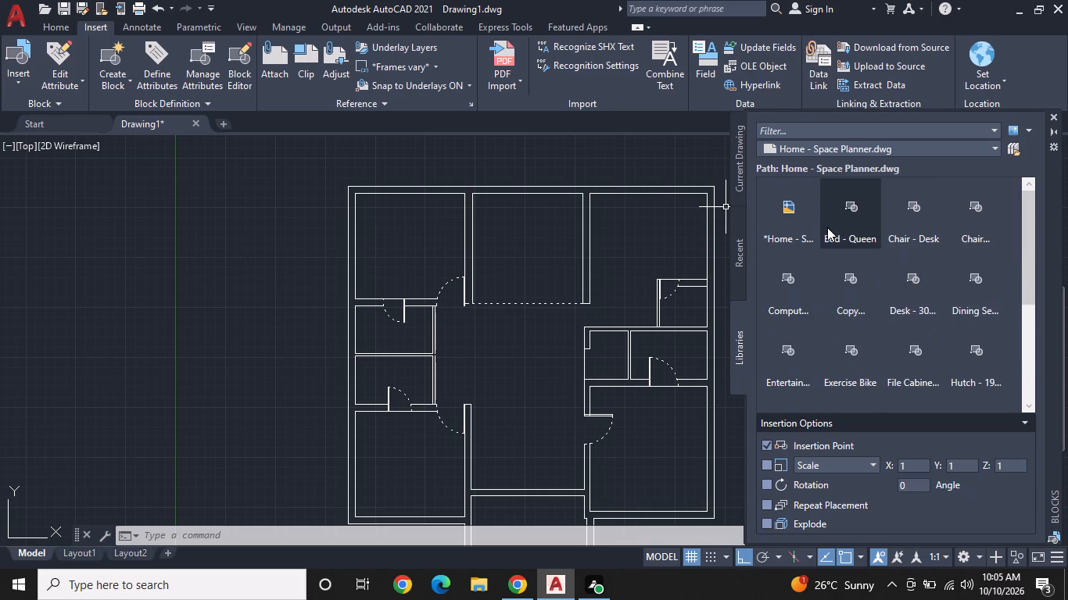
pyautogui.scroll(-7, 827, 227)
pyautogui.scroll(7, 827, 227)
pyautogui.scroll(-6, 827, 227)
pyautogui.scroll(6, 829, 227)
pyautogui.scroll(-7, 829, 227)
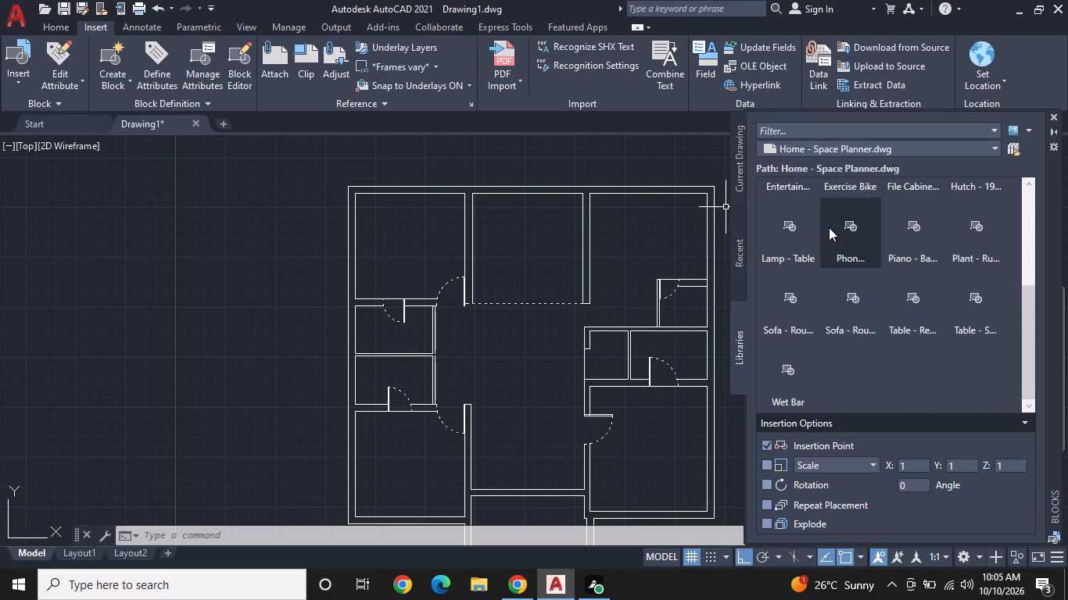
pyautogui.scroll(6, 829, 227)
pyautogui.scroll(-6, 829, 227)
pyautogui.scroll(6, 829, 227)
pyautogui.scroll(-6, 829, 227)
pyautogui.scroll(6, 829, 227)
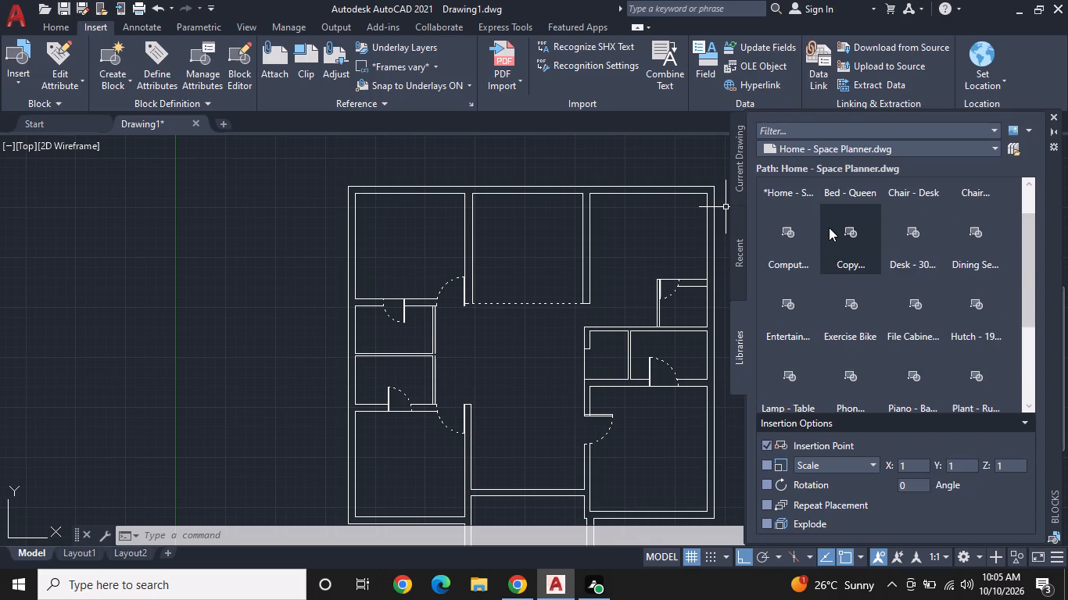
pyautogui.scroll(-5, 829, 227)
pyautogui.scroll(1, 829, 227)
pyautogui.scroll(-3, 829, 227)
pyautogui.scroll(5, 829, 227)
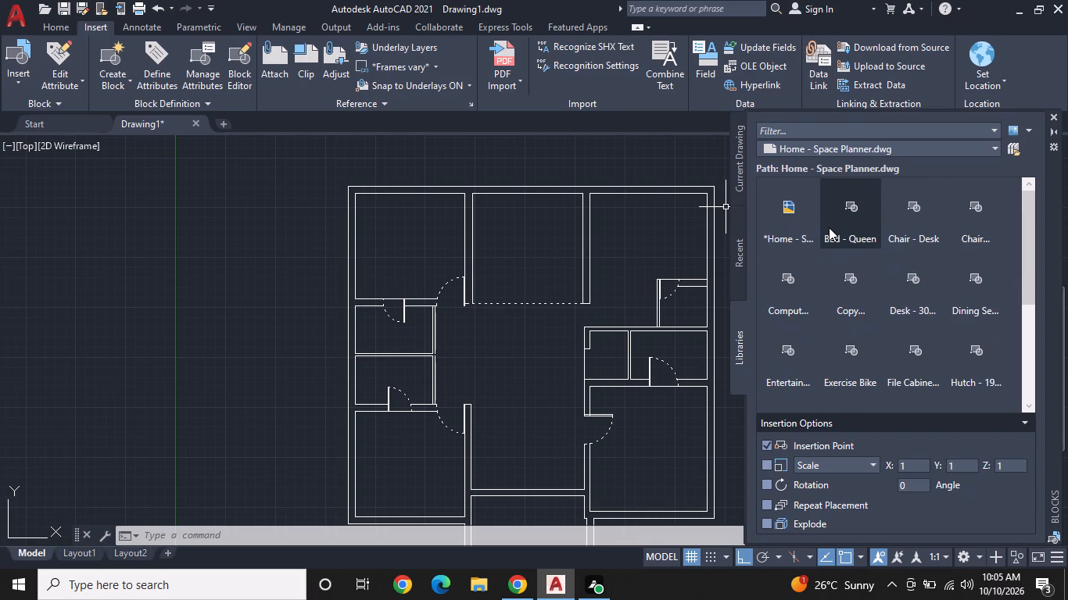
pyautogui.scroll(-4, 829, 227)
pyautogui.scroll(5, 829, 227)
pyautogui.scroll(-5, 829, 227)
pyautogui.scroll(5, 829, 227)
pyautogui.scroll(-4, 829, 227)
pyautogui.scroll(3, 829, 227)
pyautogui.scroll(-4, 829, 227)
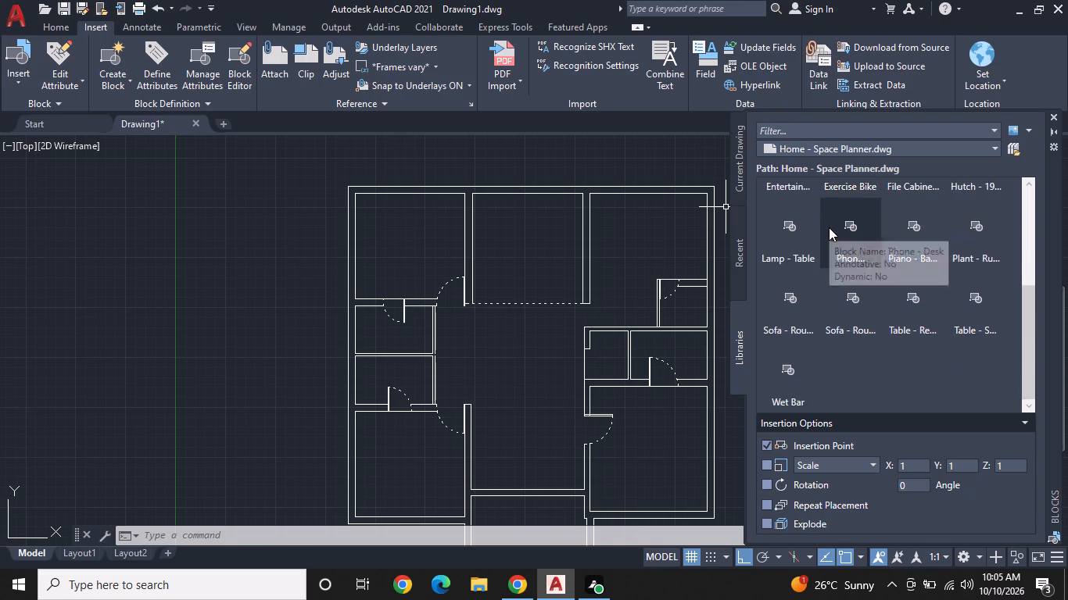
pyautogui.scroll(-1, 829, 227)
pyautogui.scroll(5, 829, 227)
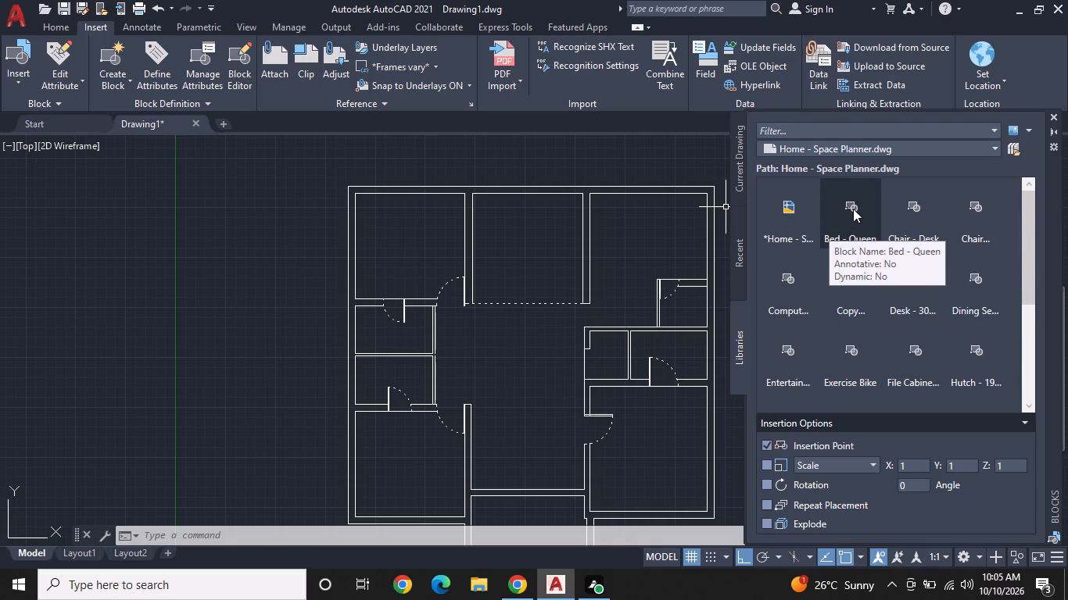
# Insert one Bed - Queen block in each of the plan's upper left, lower left and lower right rooms.
pyautogui.click(853, 209)
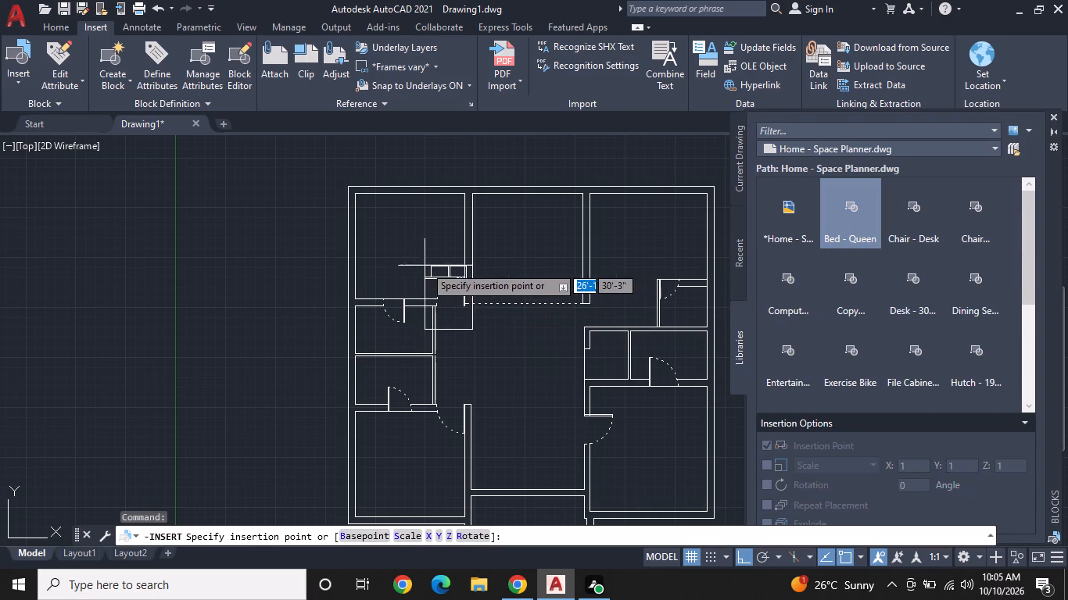
pyautogui.doubleClick(390, 212)
pyautogui.click(833, 217)
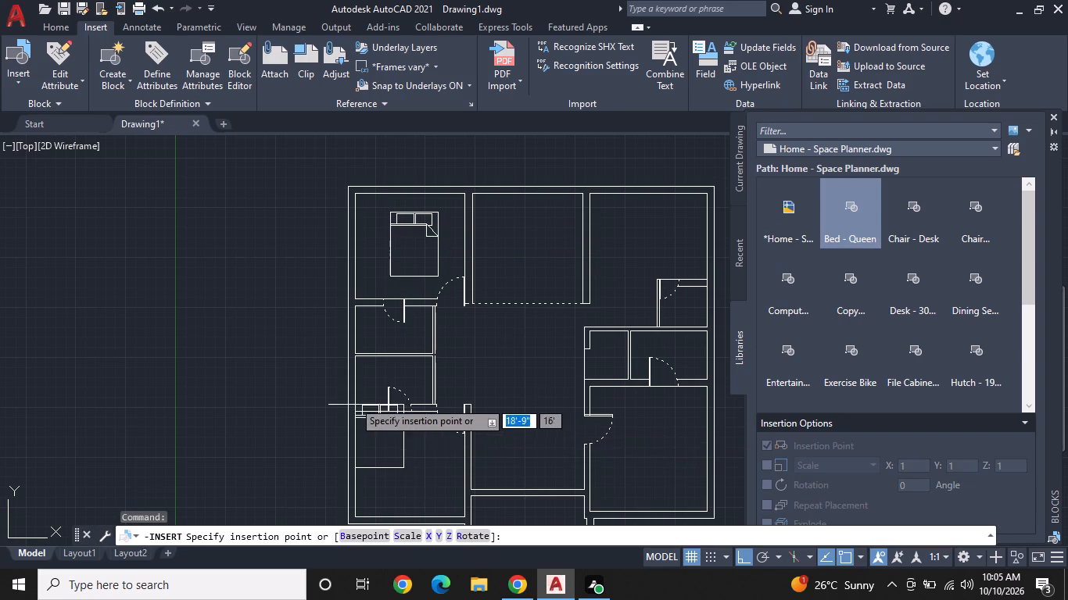
pyautogui.click(388, 433)
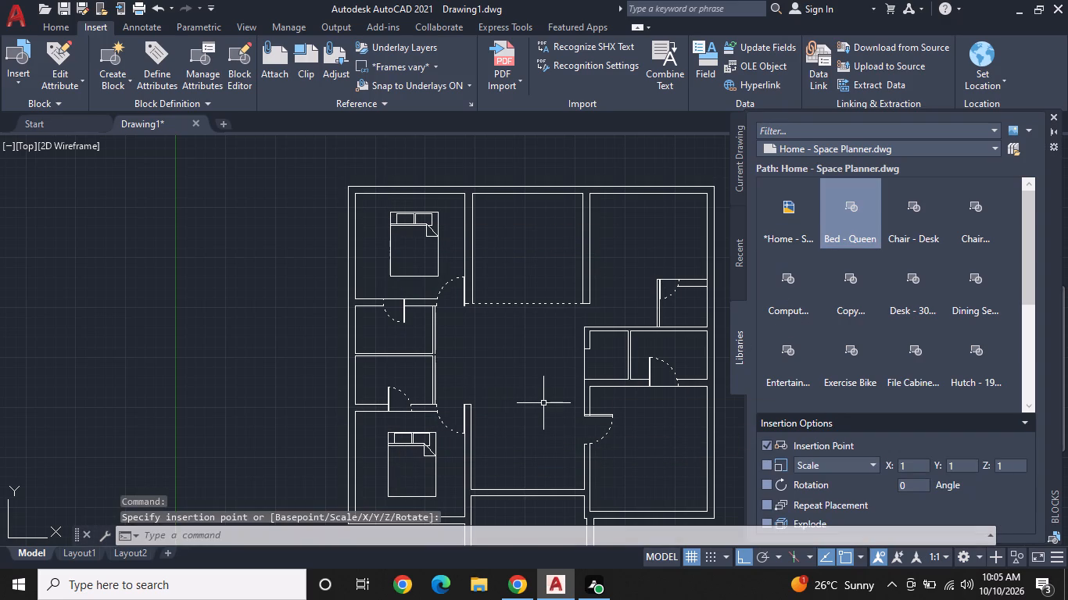
pyautogui.moveTo(543, 403); pyautogui.dragTo(504, 378, button='middle')
pyautogui.moveTo(468, 359); pyautogui.dragTo(450, 345, button='middle')
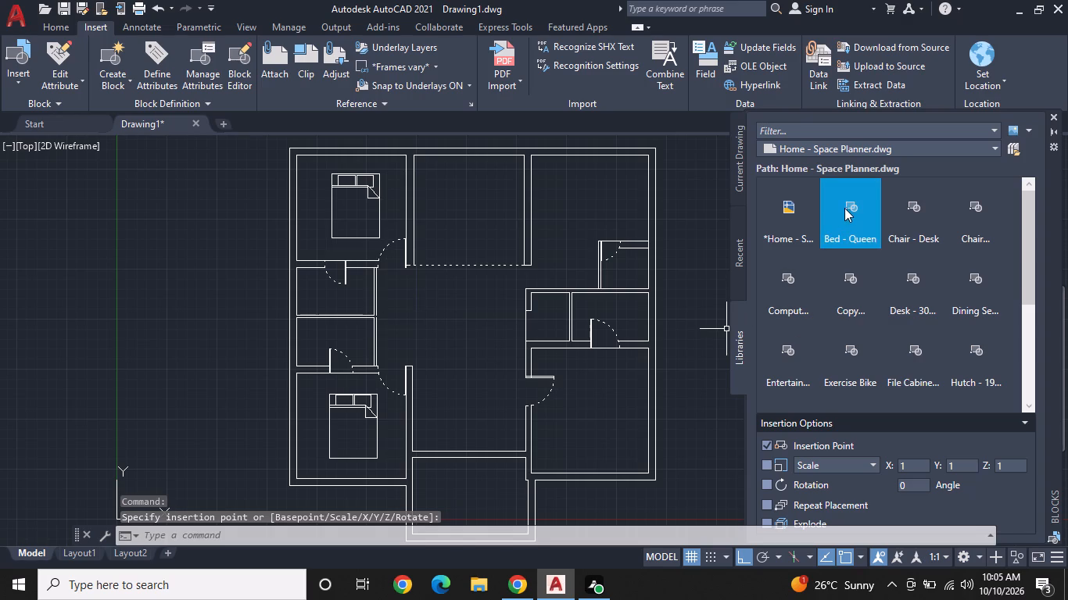
pyautogui.click(845, 208)
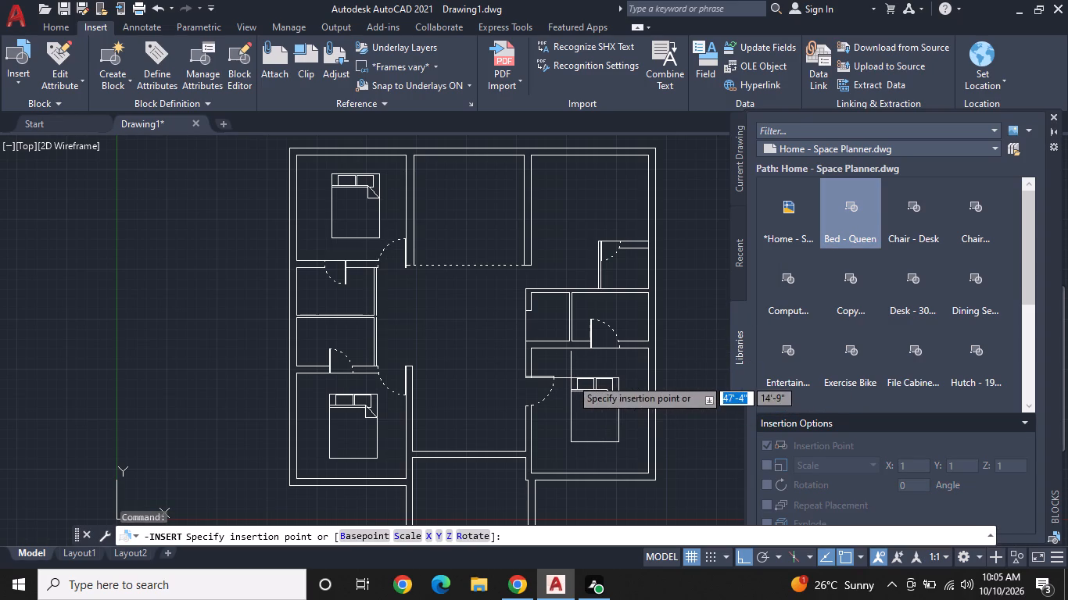
pyautogui.click(573, 380)
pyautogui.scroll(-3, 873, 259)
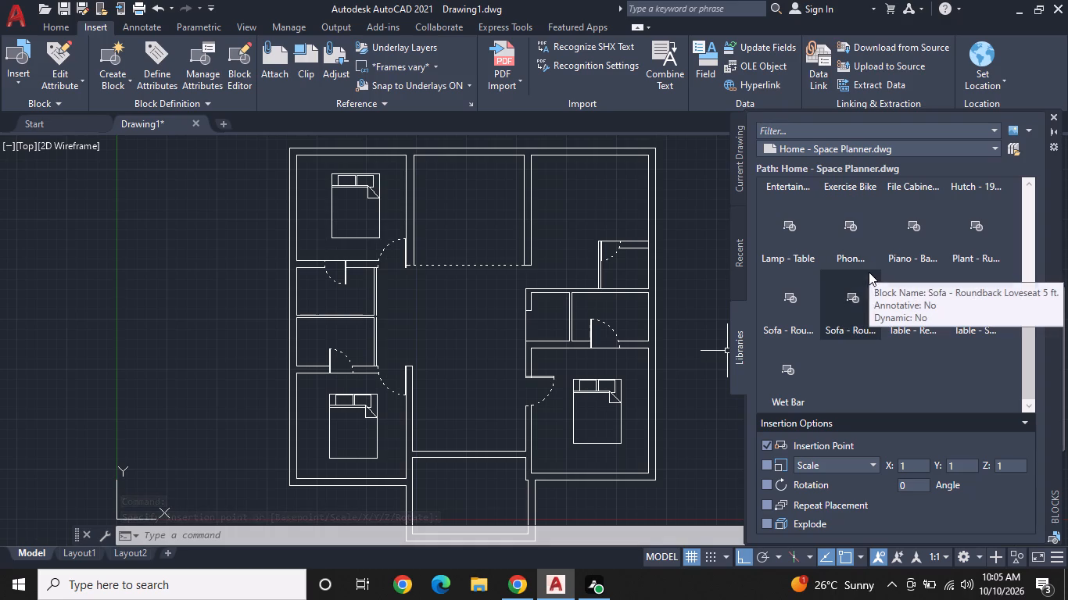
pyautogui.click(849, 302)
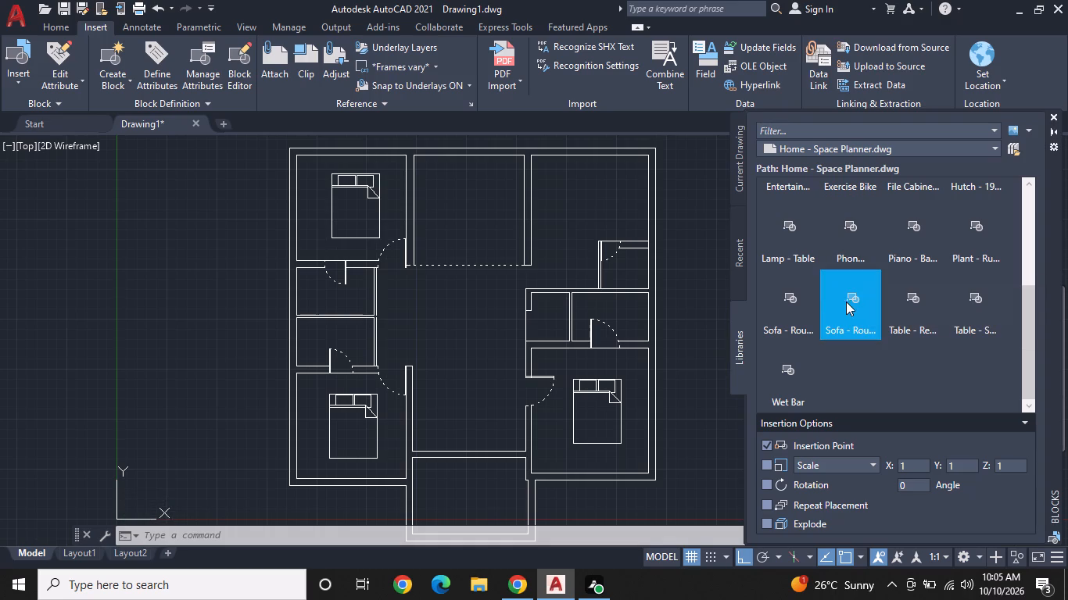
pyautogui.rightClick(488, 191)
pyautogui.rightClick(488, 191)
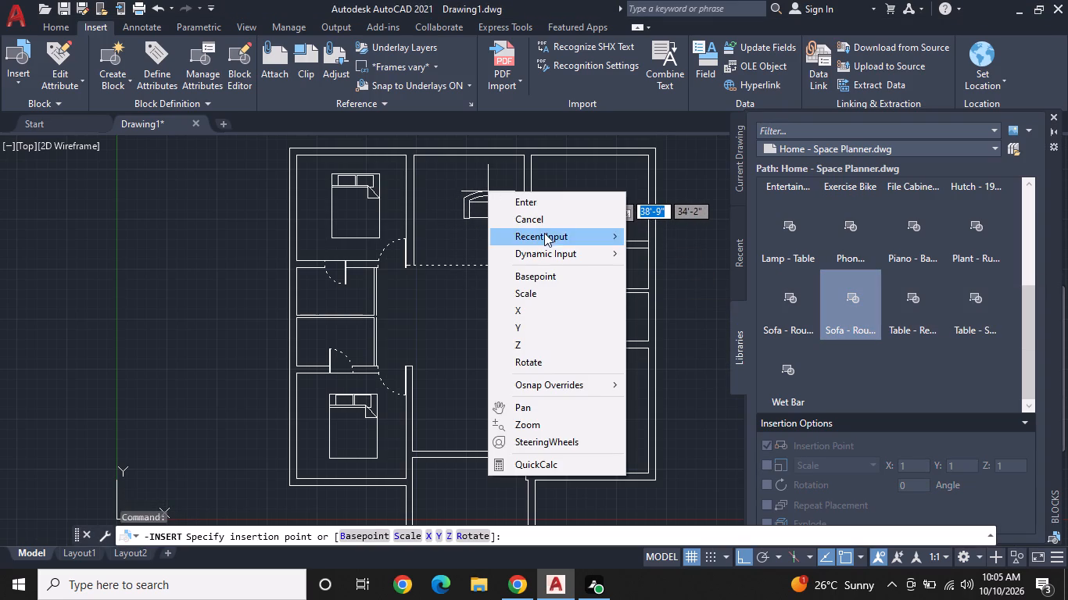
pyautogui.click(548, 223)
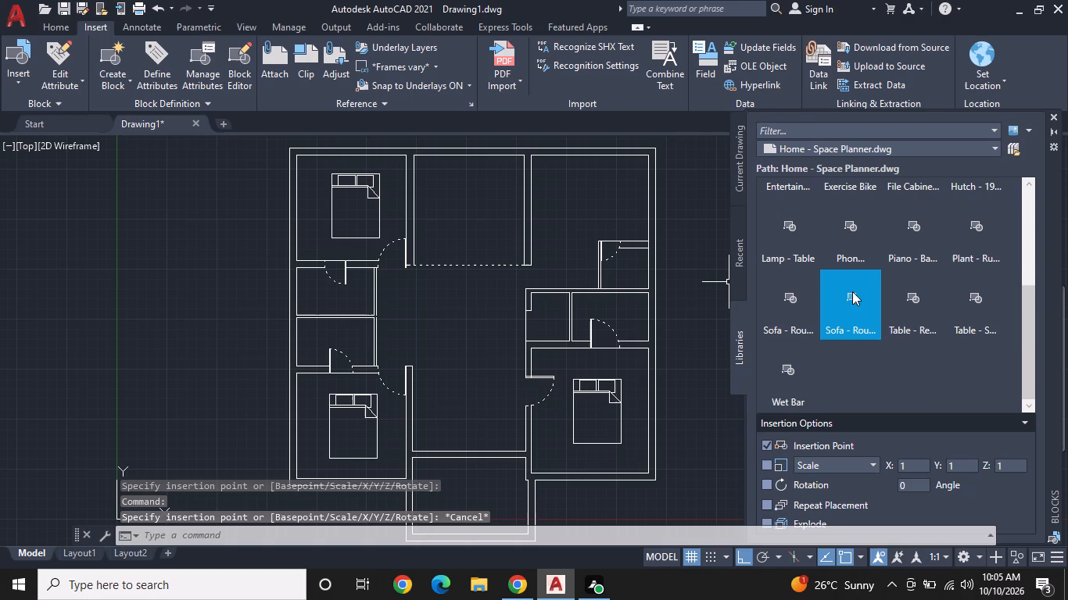
# Insert the three-seat roundback sofa block, horizontally, near the centre of the plan's upper middle room.
pyautogui.scroll(1, 852, 291)
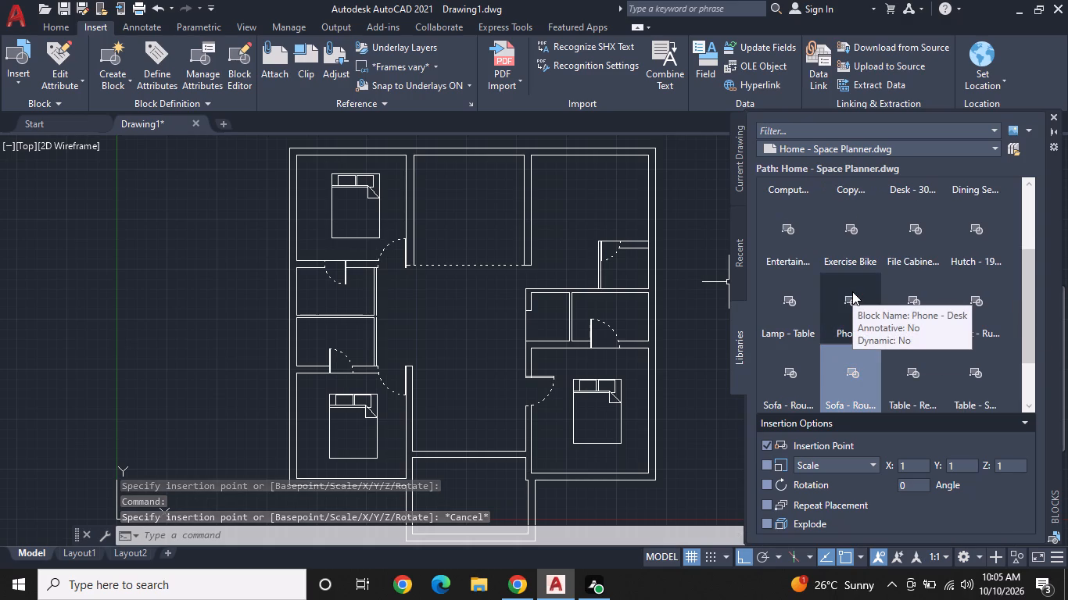
pyautogui.scroll(-3, 852, 291)
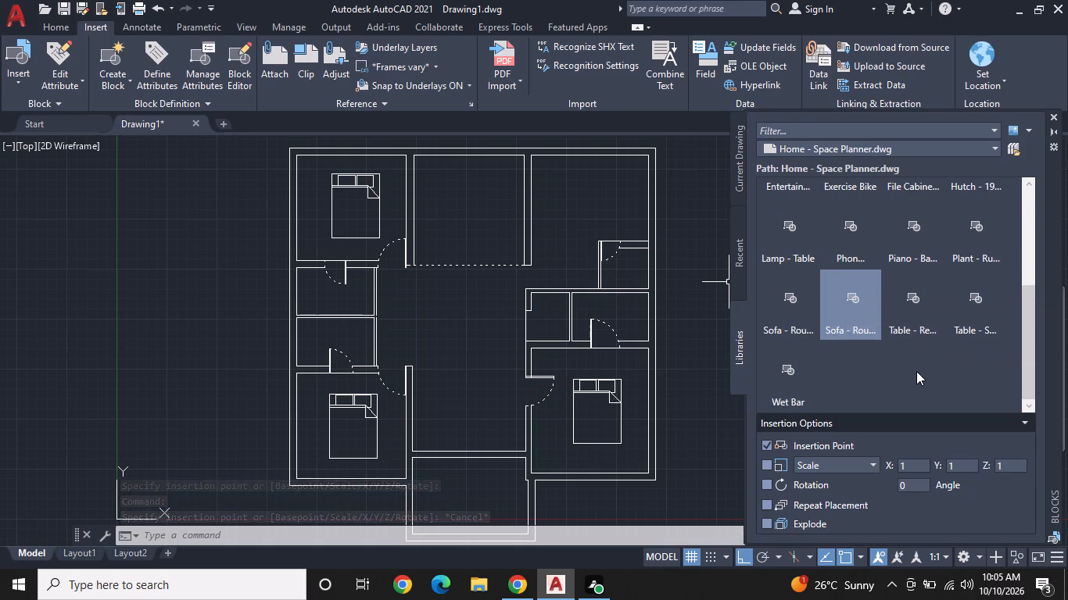
pyautogui.click(796, 305)
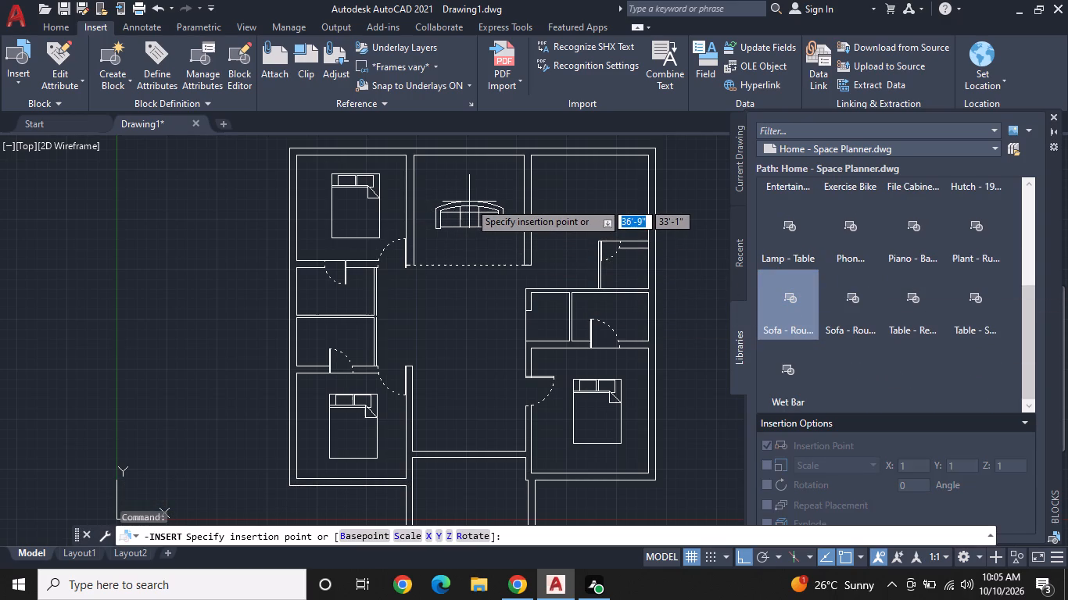
pyautogui.click(471, 197)
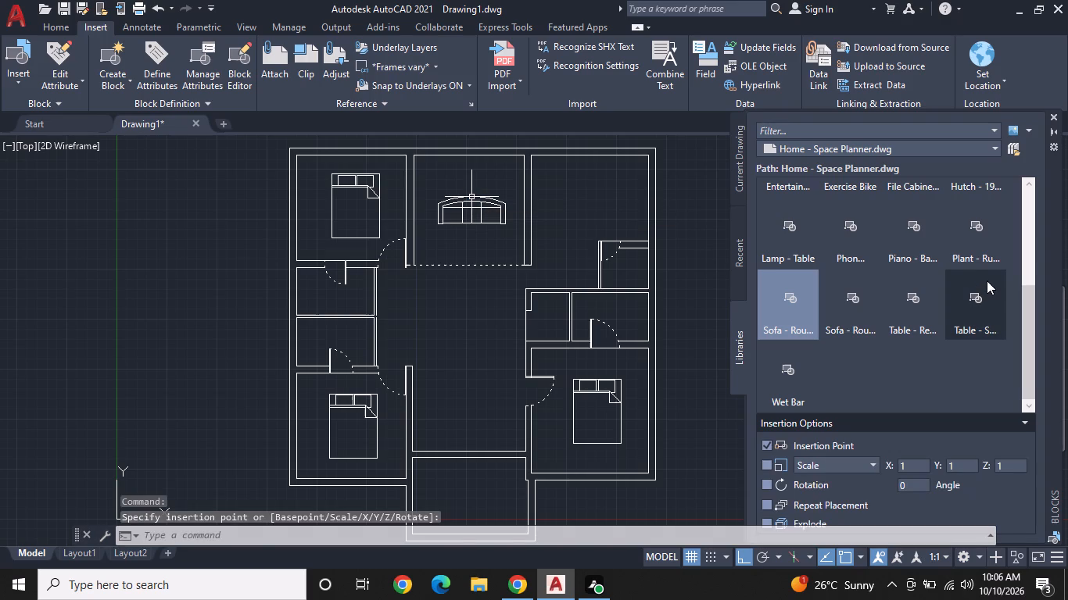
# Insert a Chair - Desk block just below the sofa in the upper middle room.
pyautogui.scroll(6, 987, 280)
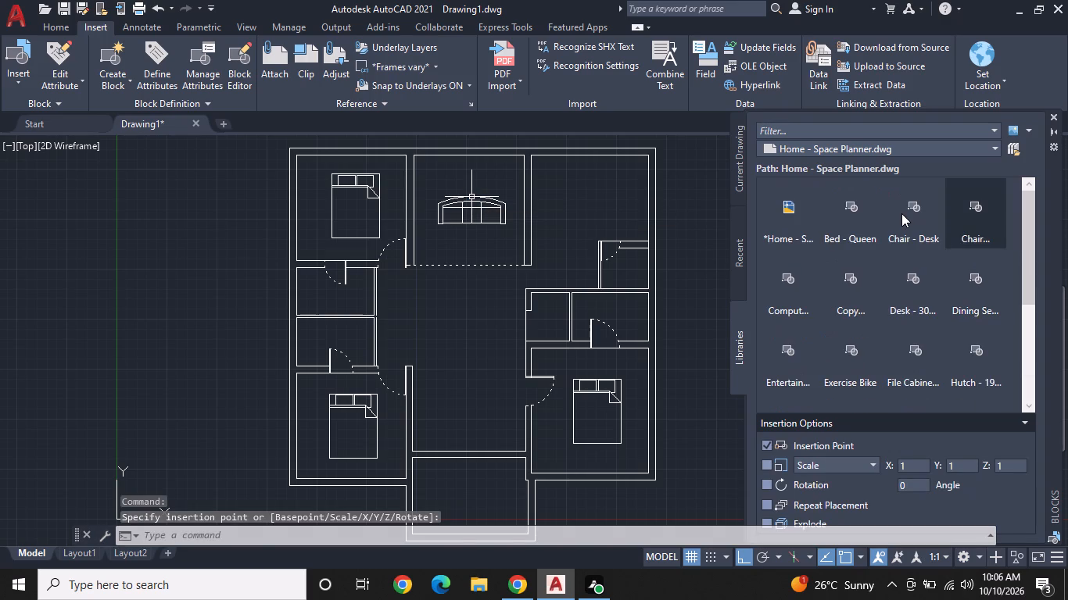
pyautogui.click(901, 213)
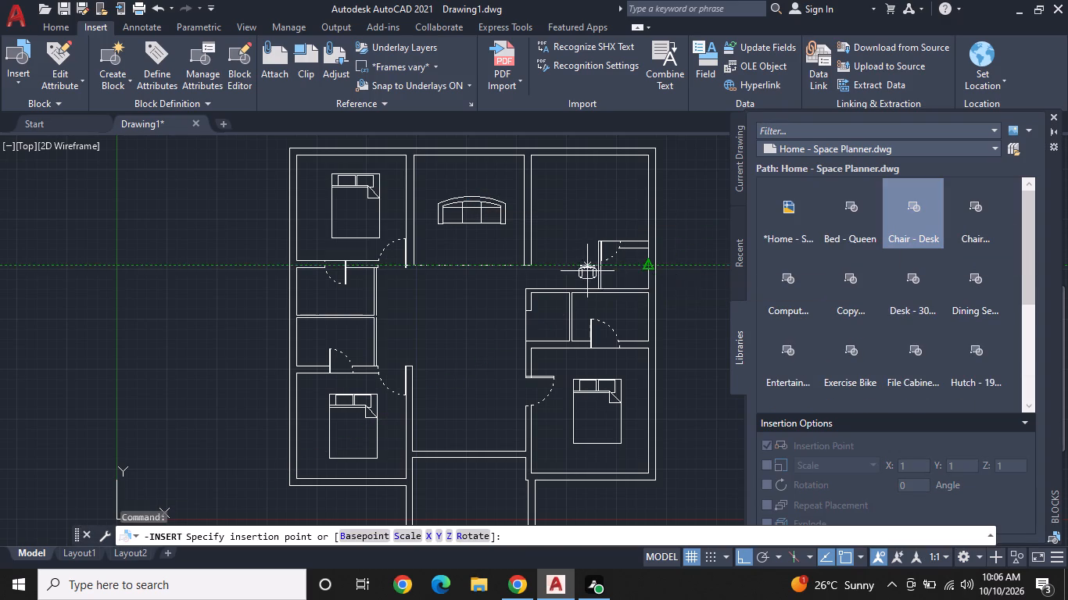
pyautogui.click(468, 240)
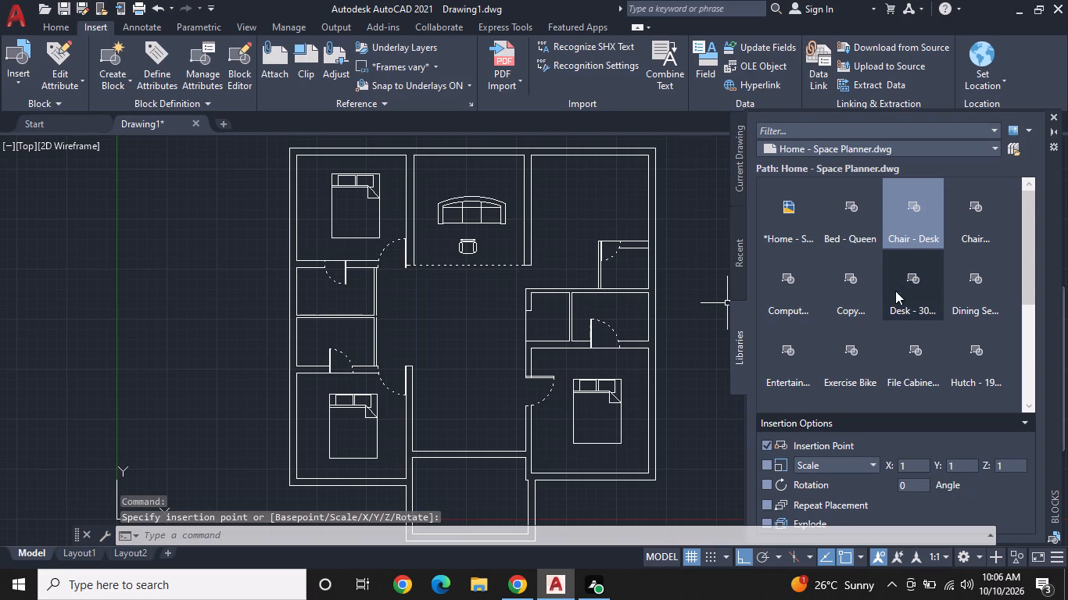
pyautogui.scroll(4, 914, 265)
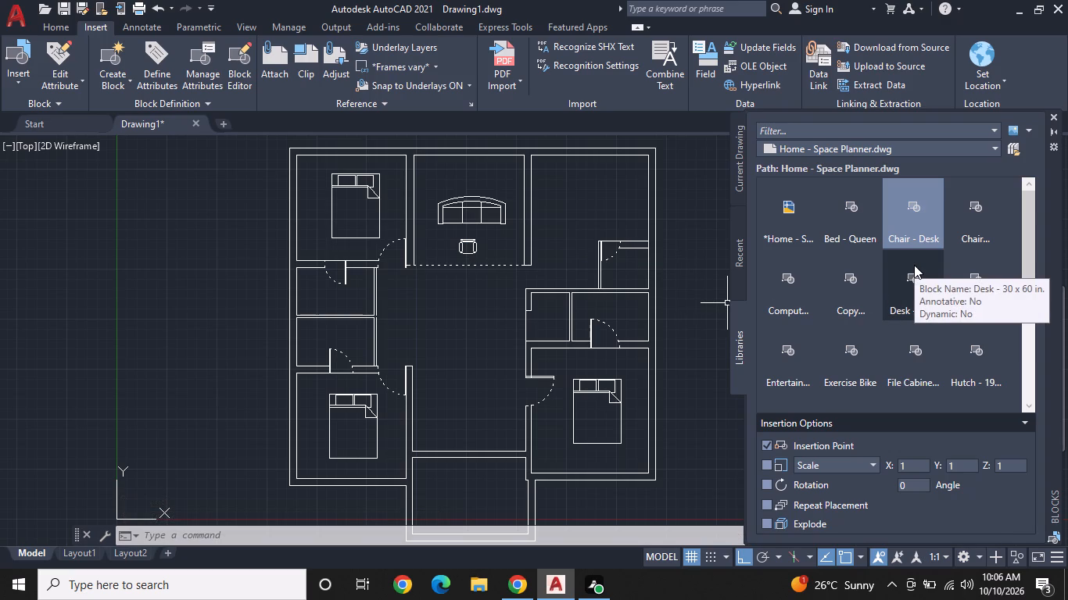
# Insert a Chair - Desk block in the projecting room at the bottom middle of the plan.
pyautogui.click(908, 228)
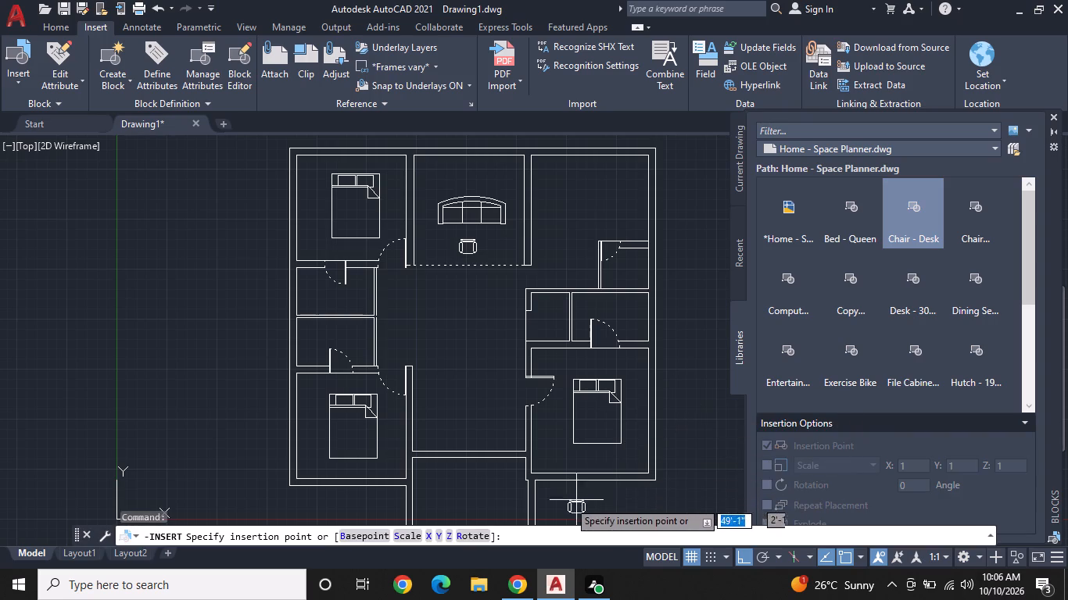
pyautogui.click(489, 477)
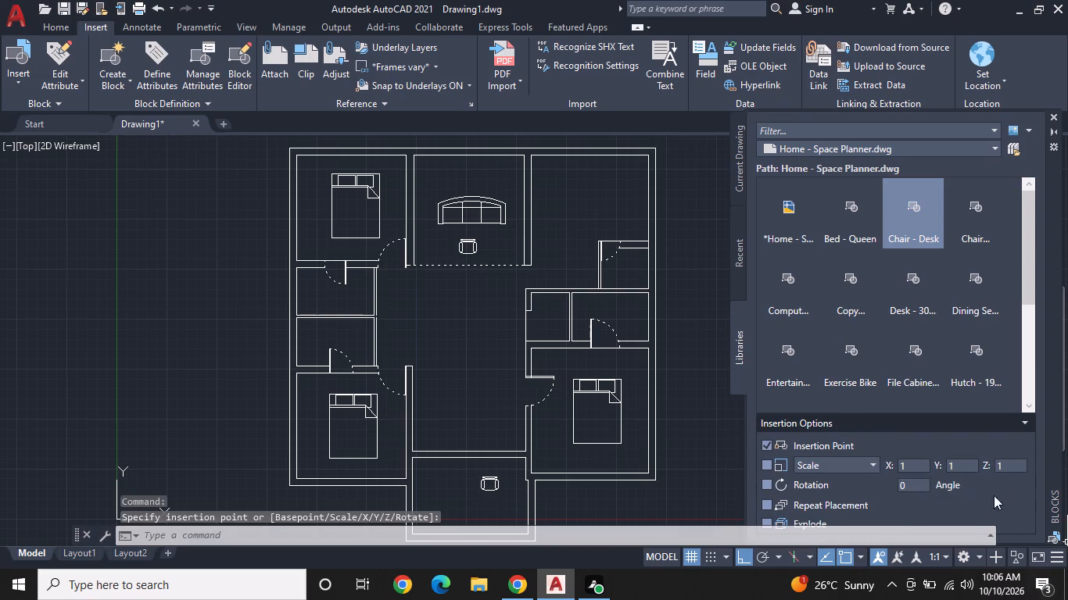
# Insert the Dining Set - 36 x 72 in. block in the central hall below the upper middle room.
pyautogui.scroll(1, 968, 473)
pyautogui.scroll(-2, 884, 287)
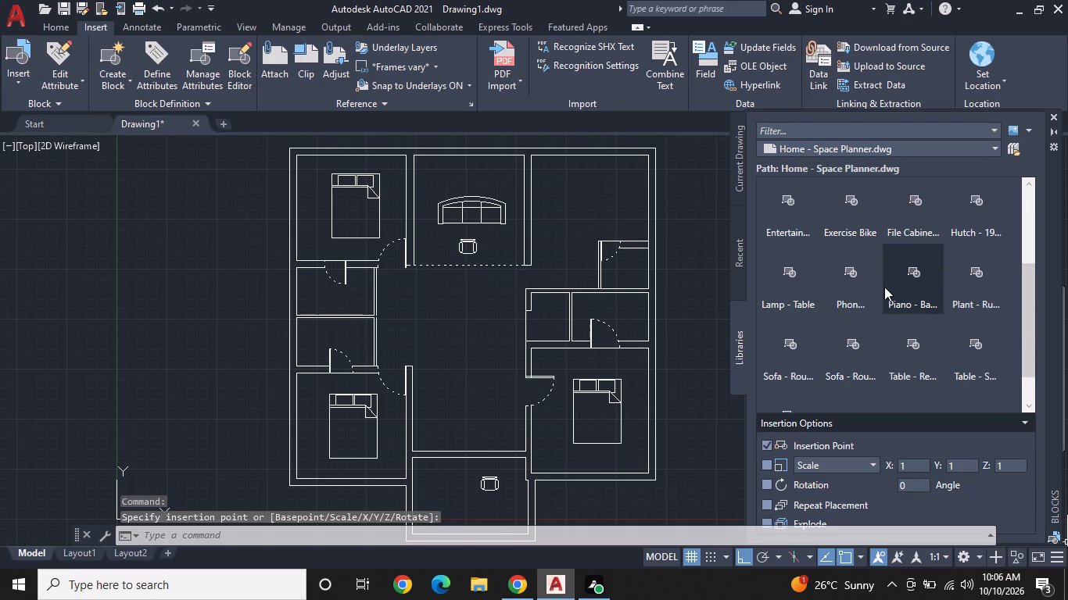
pyautogui.scroll(-3, 884, 287)
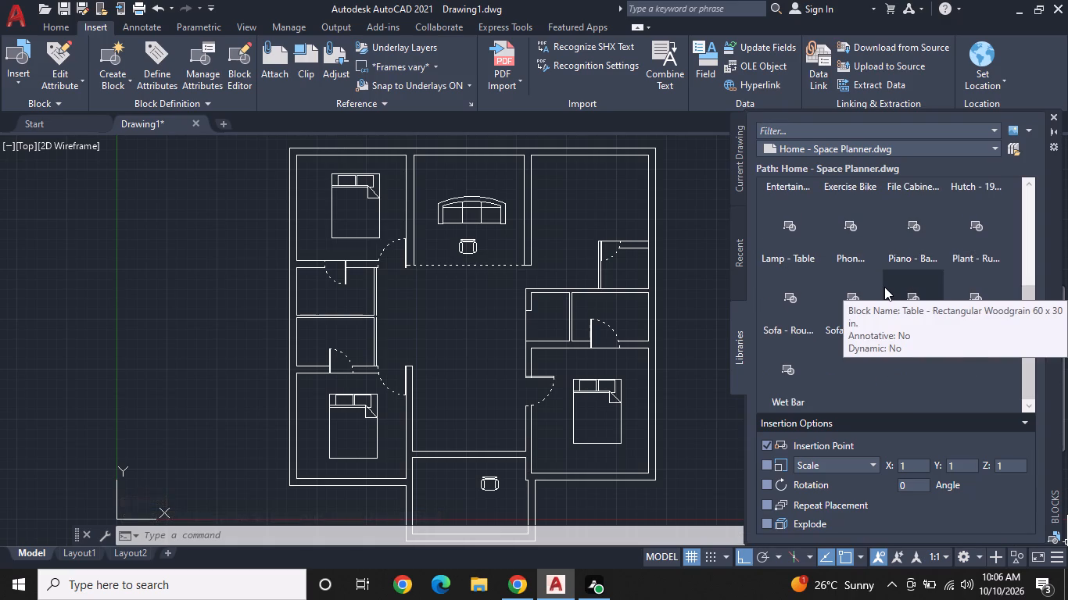
pyautogui.scroll(3, 884, 287)
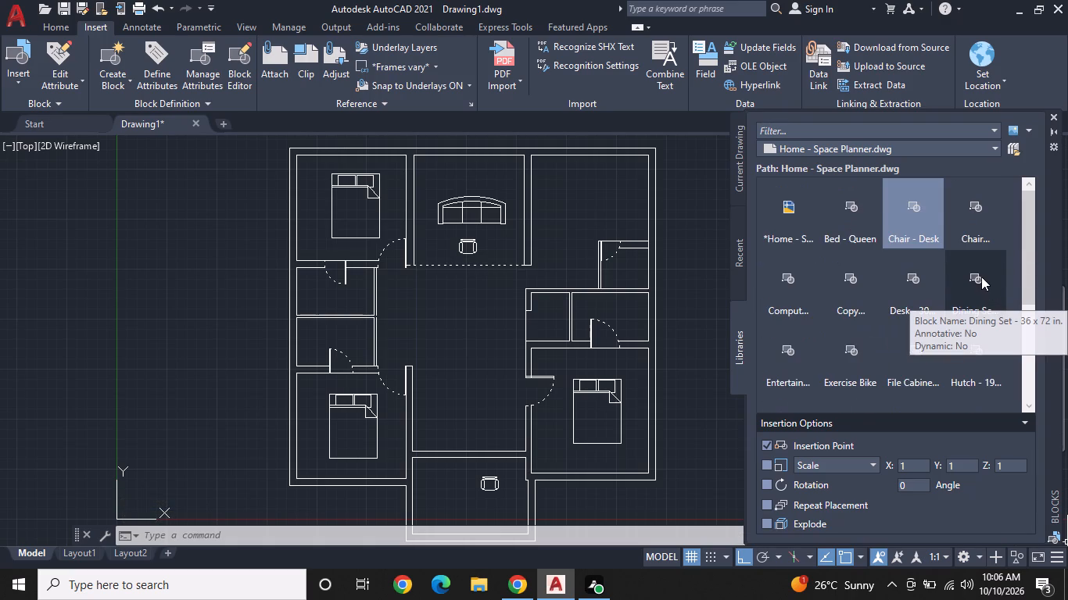
pyautogui.click(981, 277)
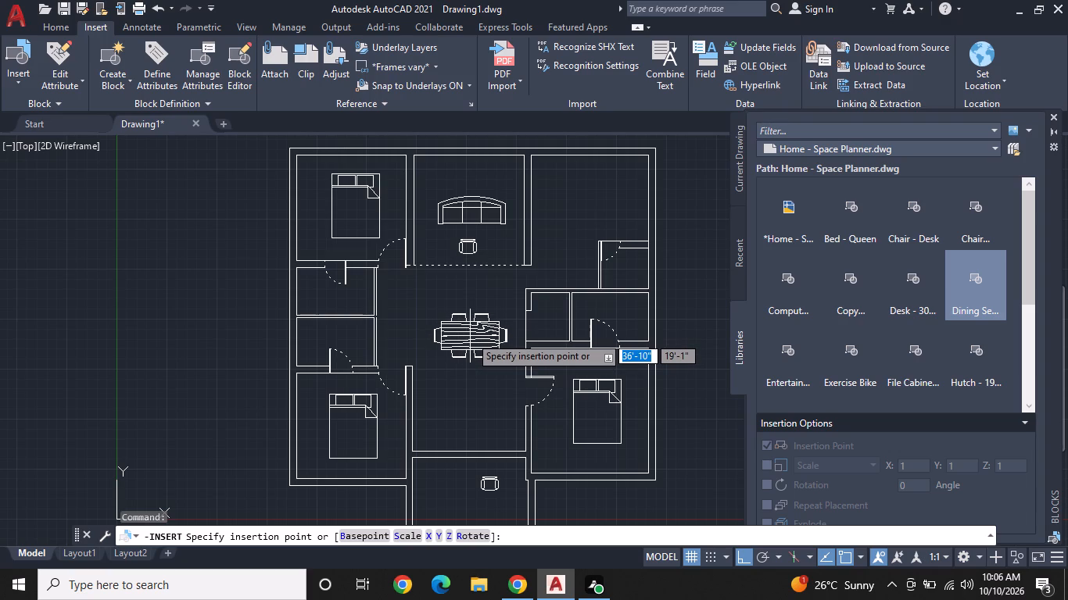
pyautogui.click(461, 332)
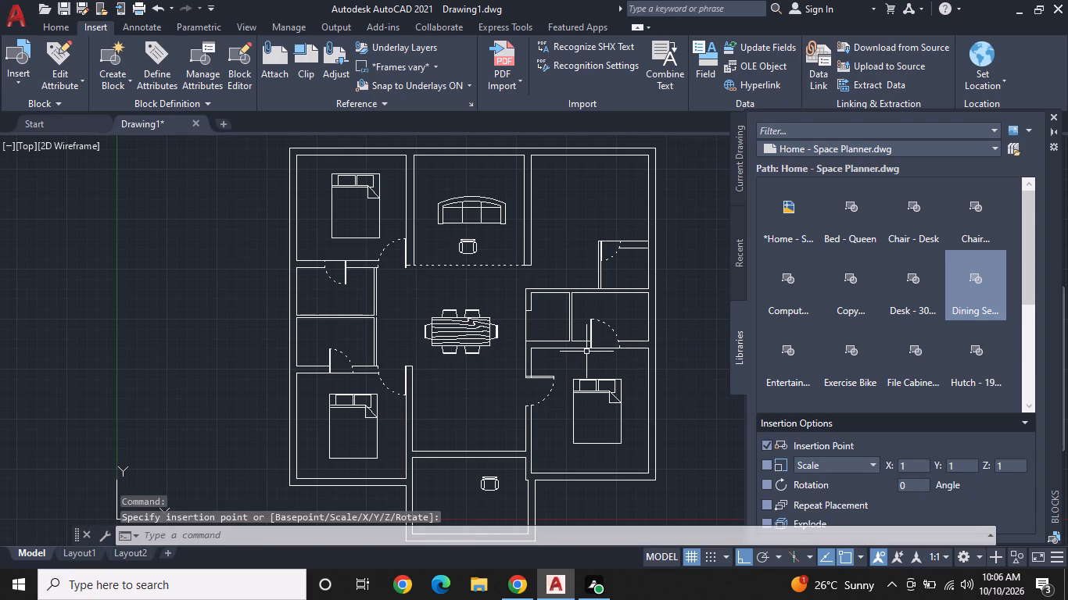
# Move the dining set slightly up and to the left within the central hall, closer to the dashed line.
pyautogui.click(474, 350)
pyautogui.click(473, 341)
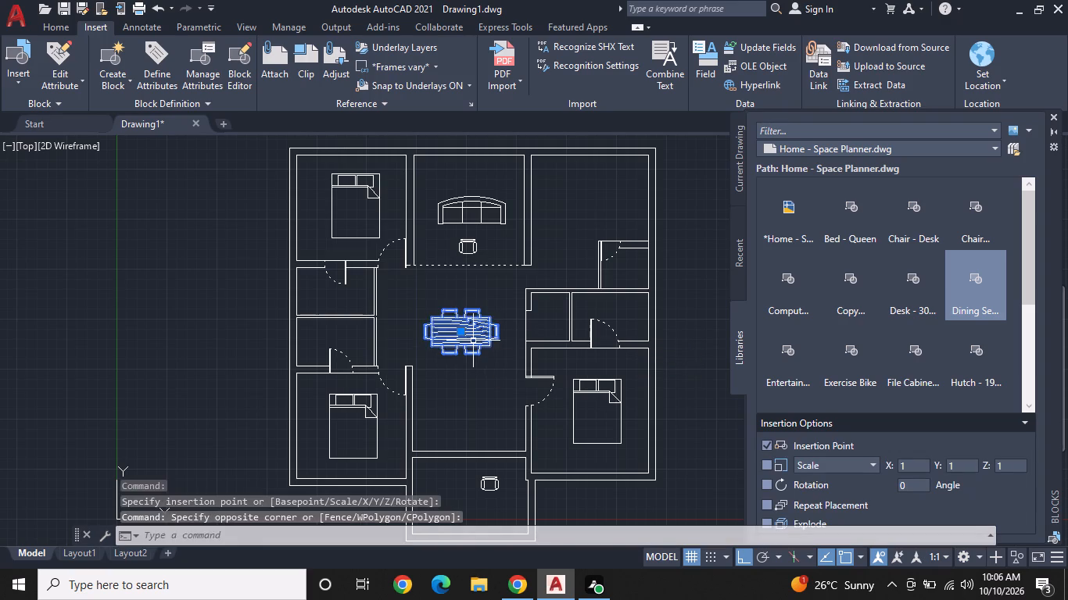
pyautogui.click(461, 333)
pyautogui.click(446, 303)
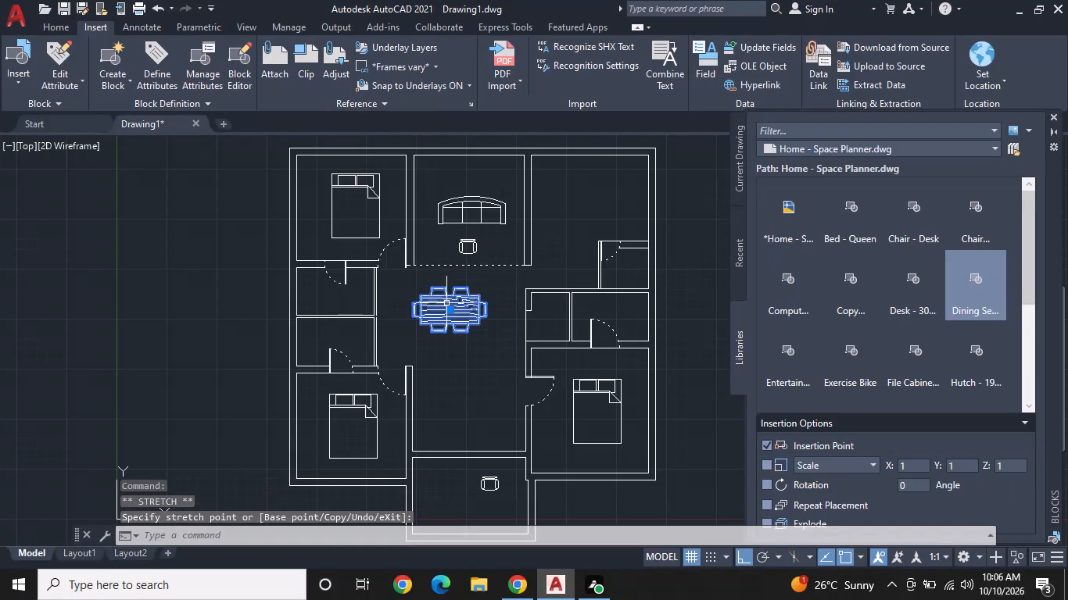
pyautogui.press('Escape')
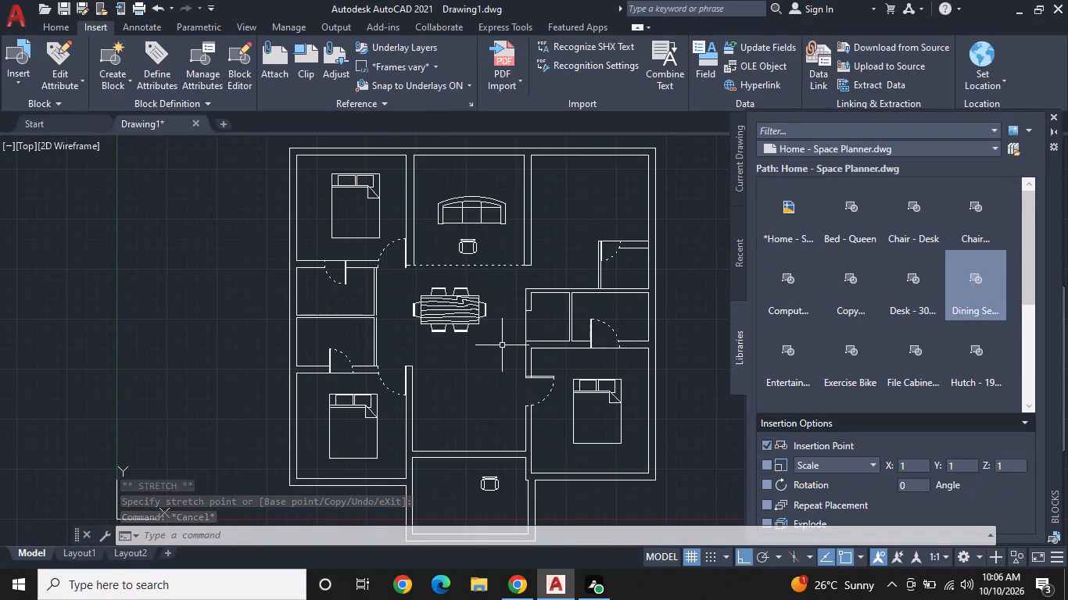
# Examine the open area below the dining set and the Home - Space Planner blocks for further furniture to place.
pyautogui.moveTo(491, 330); pyautogui.dragTo(490, 293, button='middle')
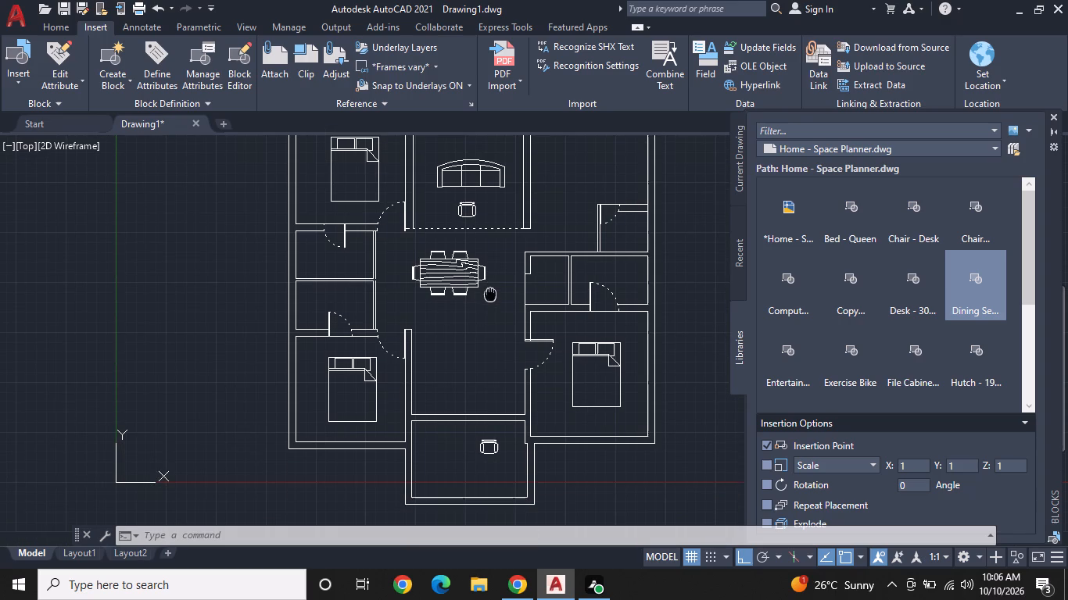
pyautogui.moveTo(490, 293); pyautogui.dragTo(492, 280, button='middle')
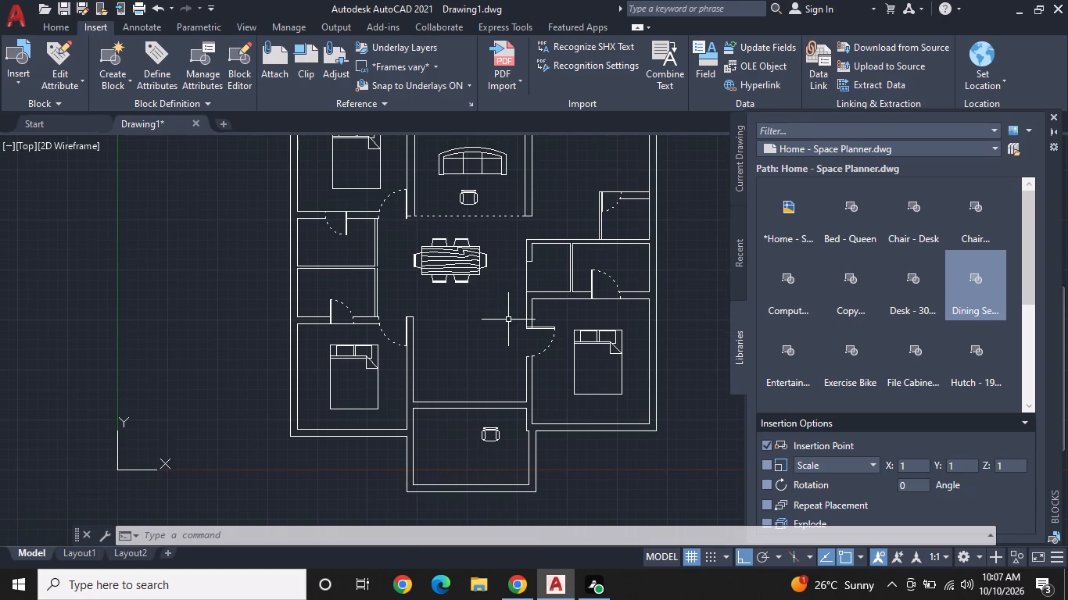
pyautogui.scroll(3, 508, 321)
pyautogui.moveTo(508, 321); pyautogui.dragTo(514, 281, button='middle')
pyautogui.scroll(-1, 514, 281)
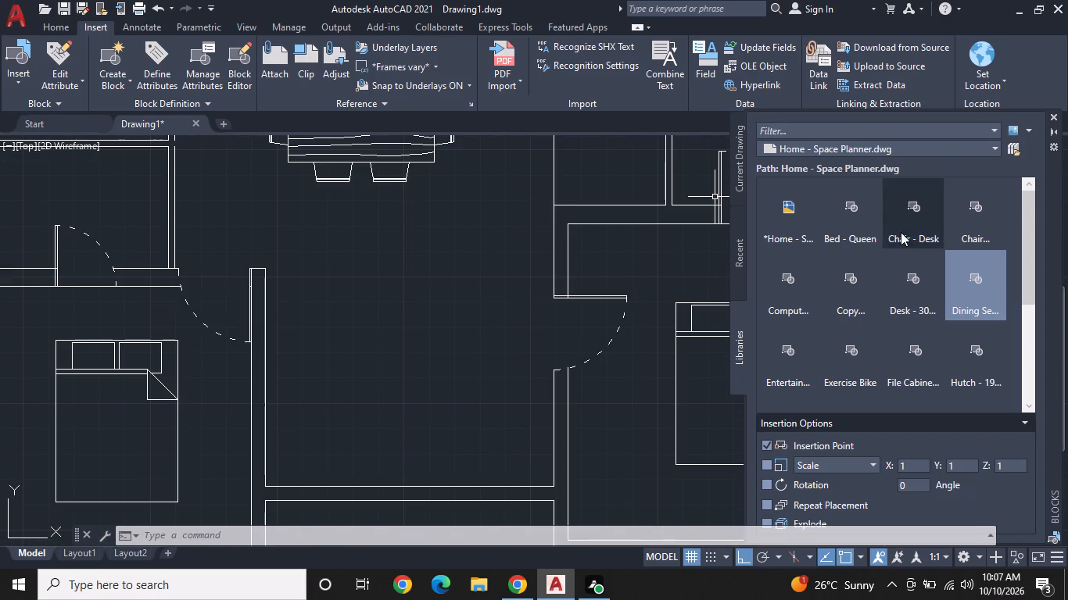
pyautogui.scroll(-2, 900, 258)
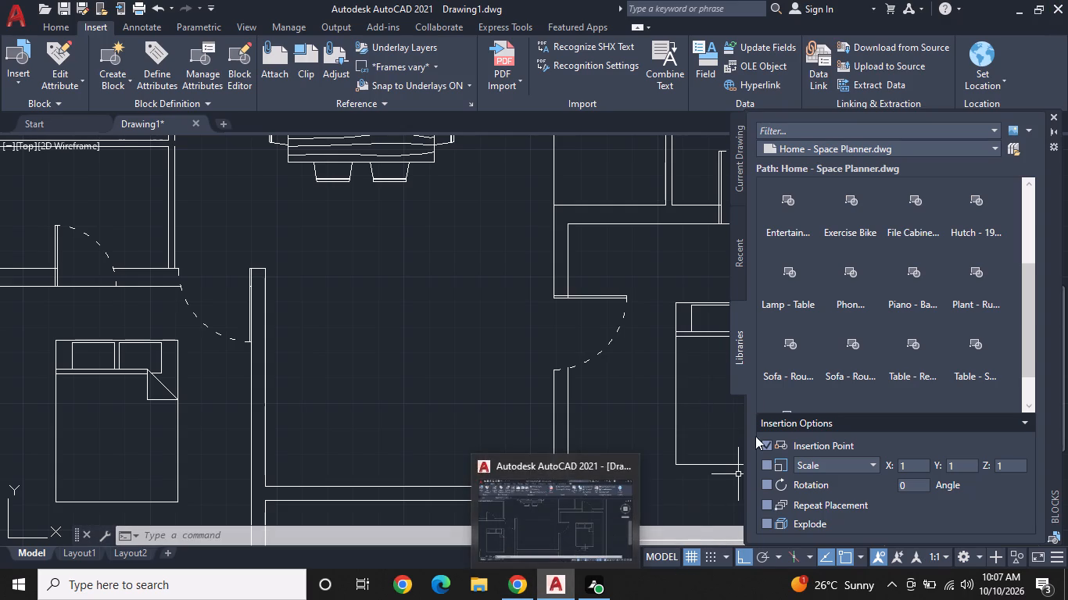
pyautogui.scroll(1, 938, 167)
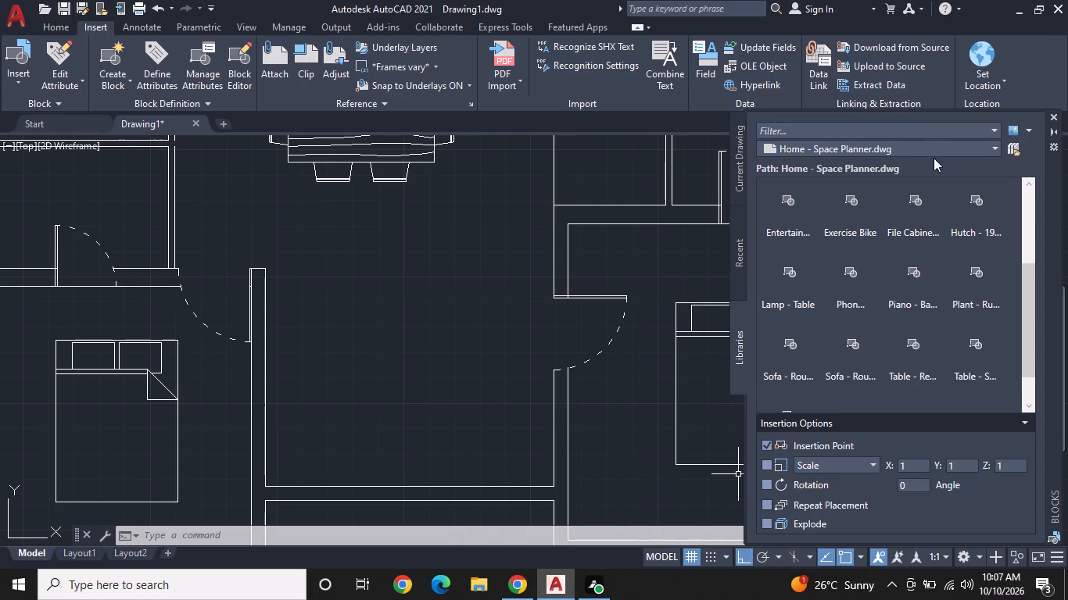
pyautogui.click(912, 144)
pyautogui.click(898, 174)
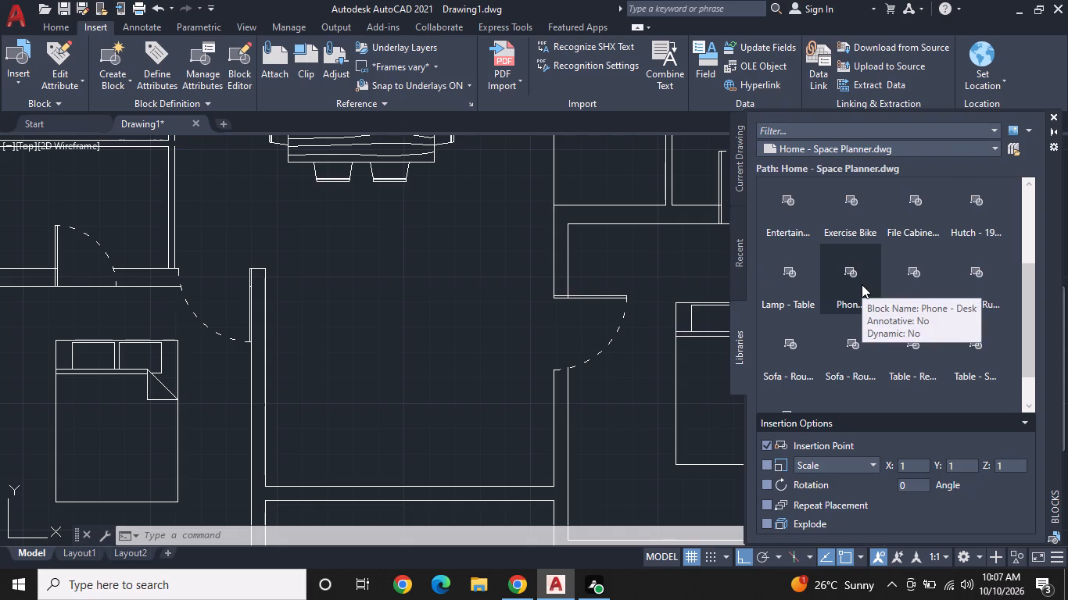
pyautogui.scroll(-6, 862, 284)
pyautogui.scroll(4, 862, 284)
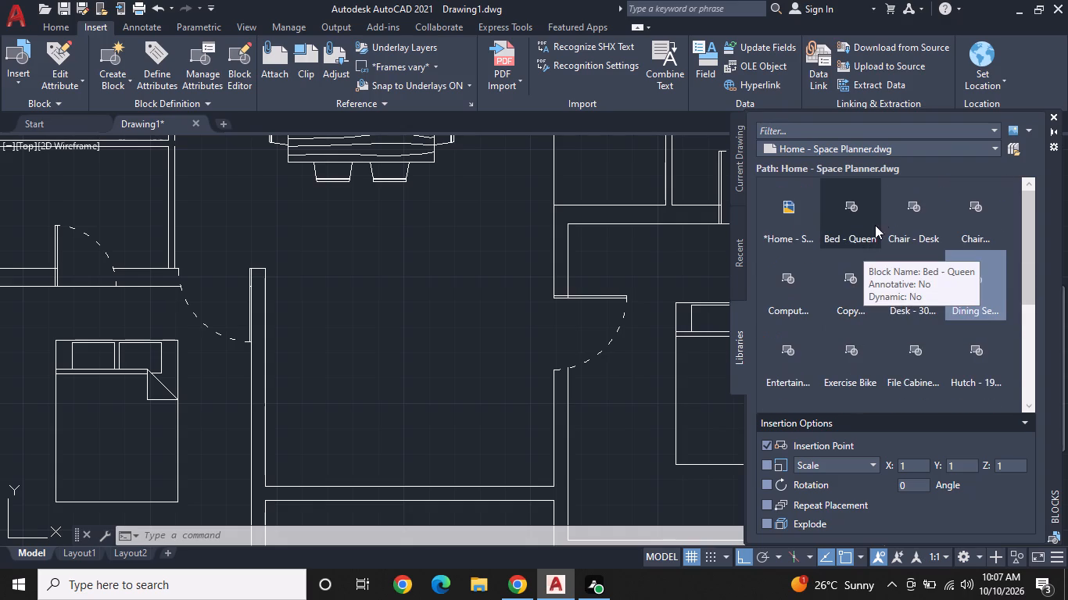
# Switch the block library to House Designer.dwg.
pyautogui.click(877, 149)
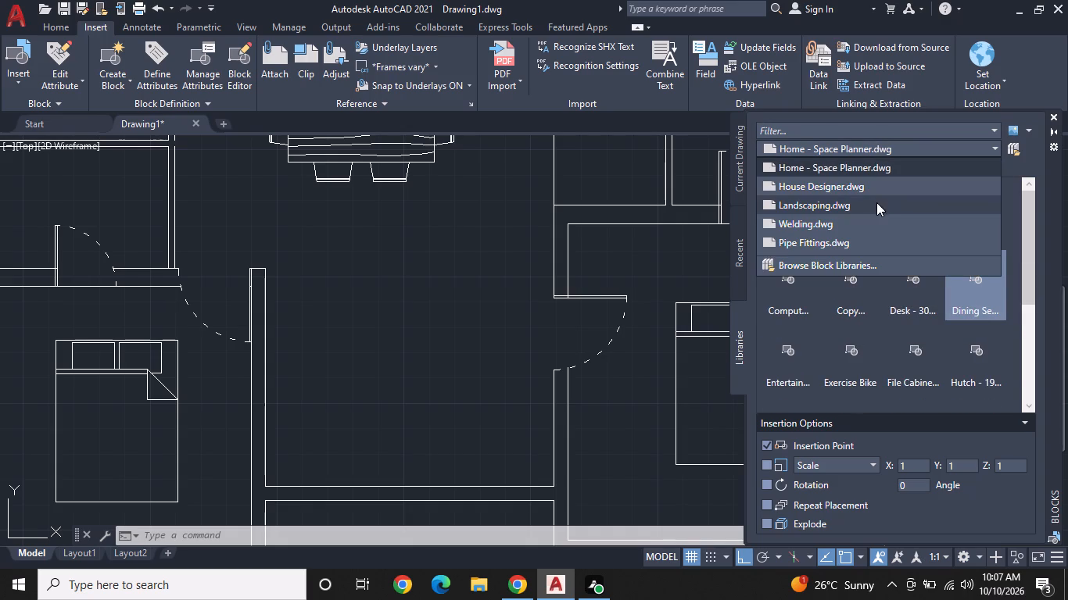
pyautogui.click(851, 180)
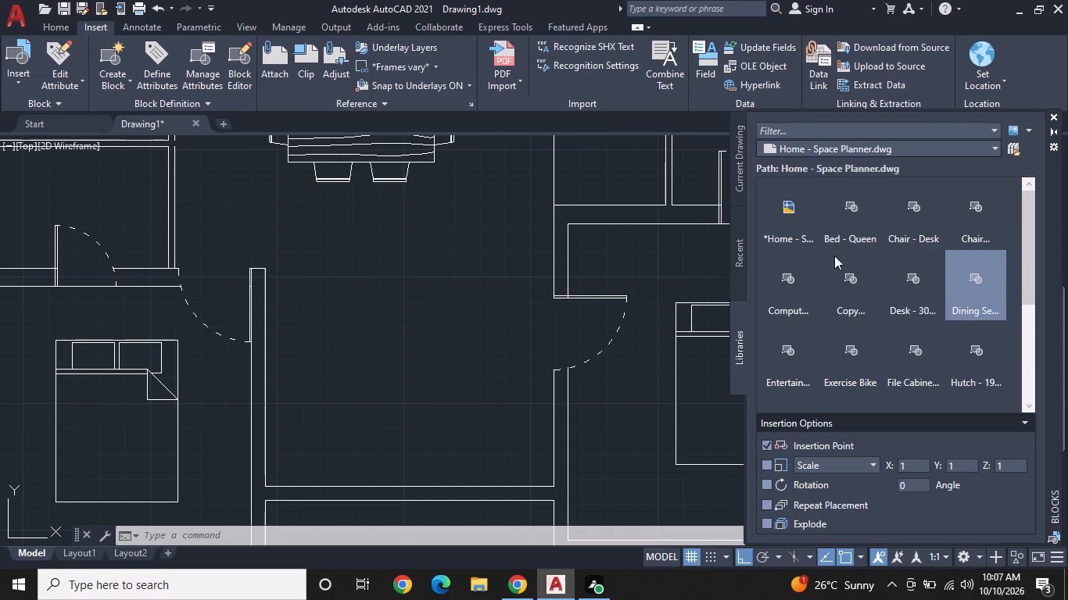
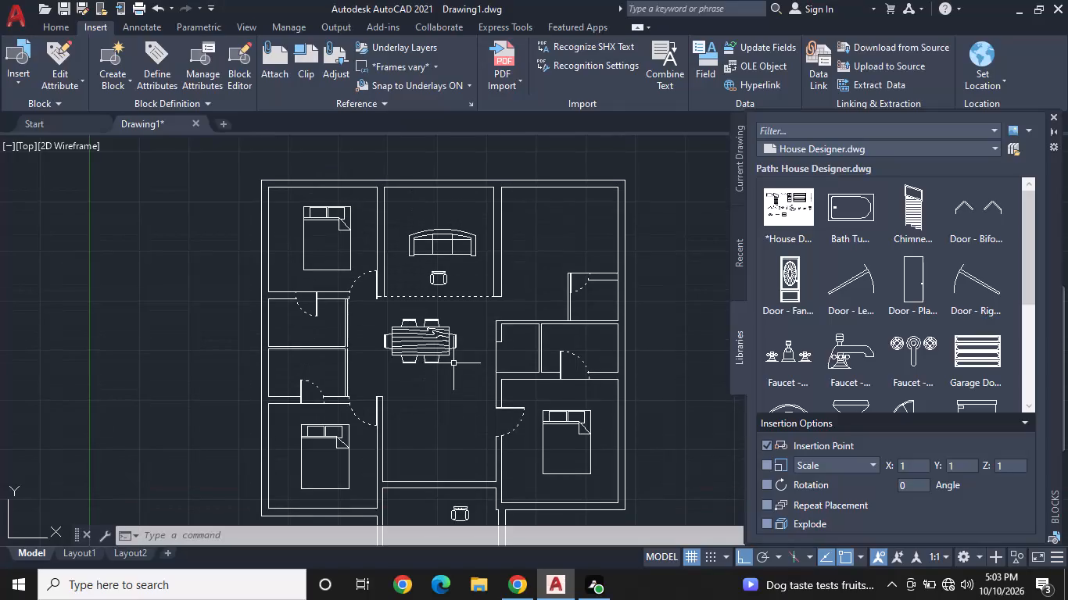
# Insert a Toilet - top block in each of the two west-side bathrooms, left of the door in the upper one and toward the right in the lower.
pyautogui.scroll(-4, 917, 317)
pyautogui.click(858, 297)
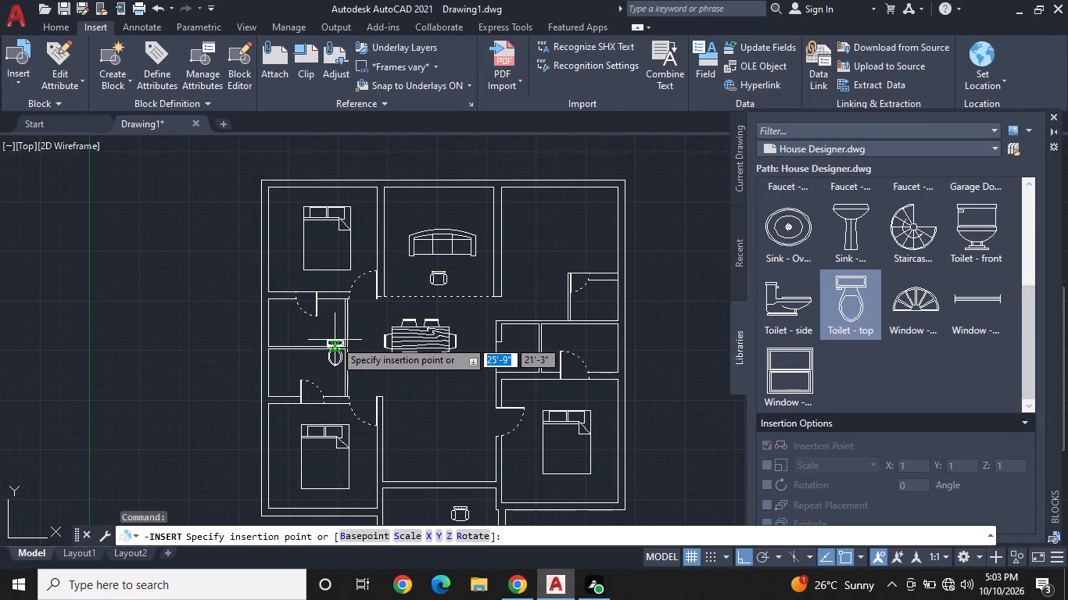
pyautogui.scroll(2, 335, 340)
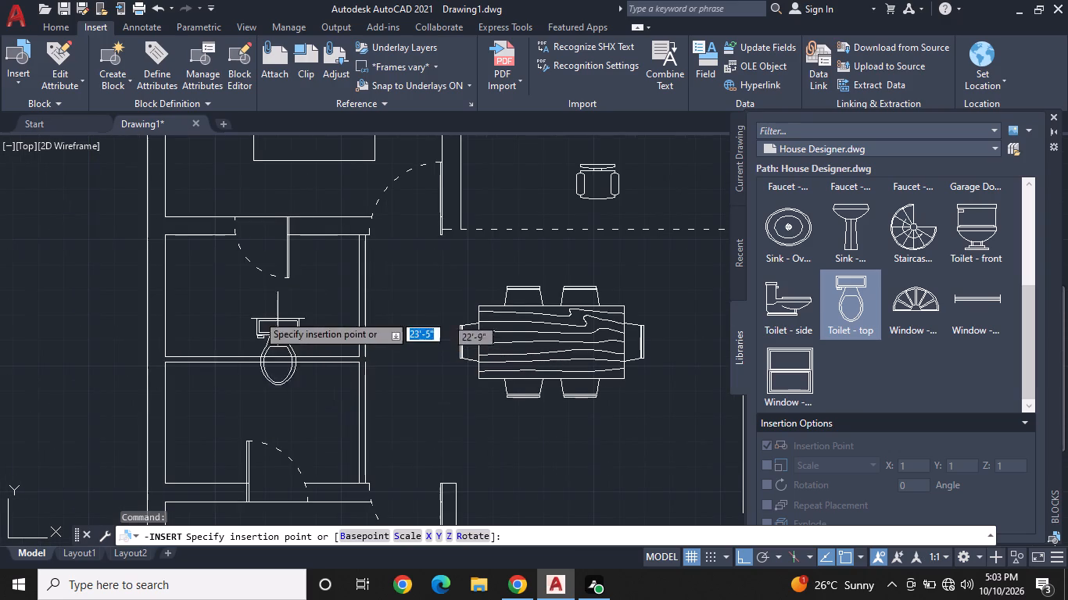
pyautogui.click(213, 274)
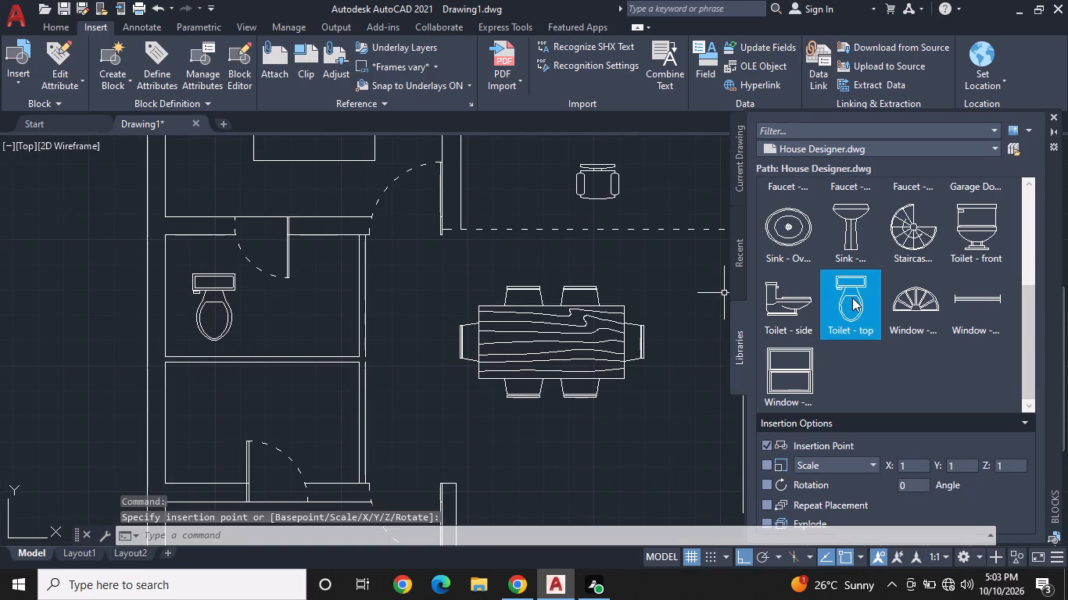
pyautogui.click(852, 298)
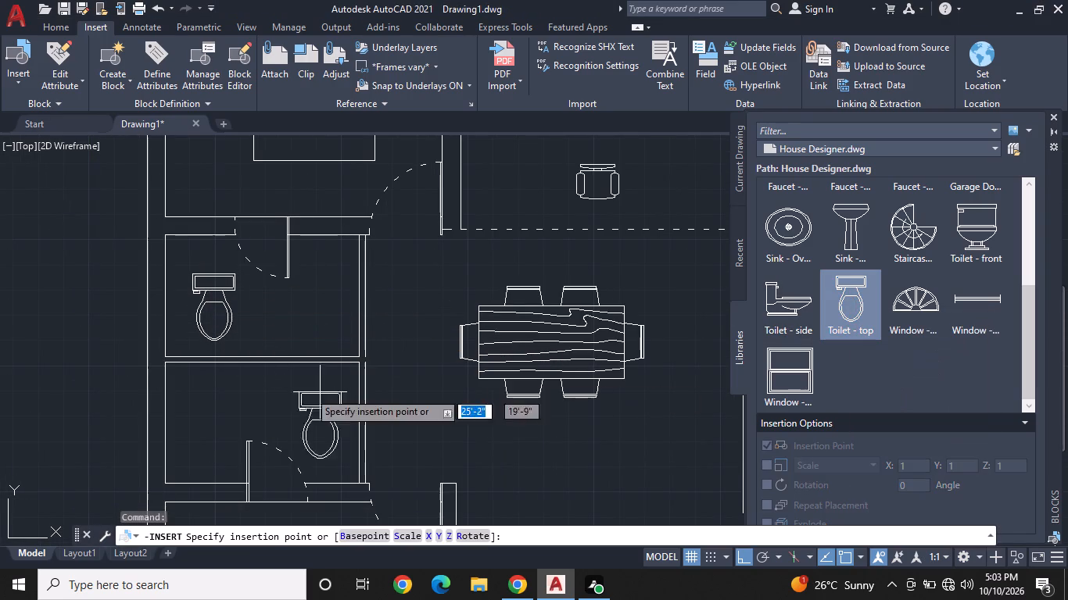
pyautogui.click(308, 386)
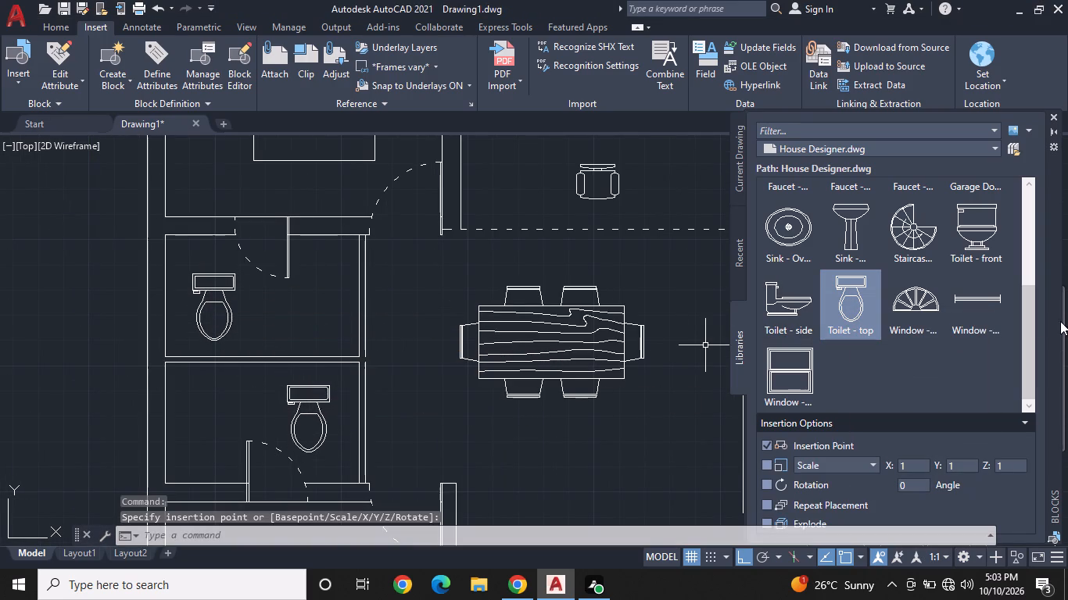
# Insert a Bath Tub block beside the toilet in each of the two west-side bathrooms.
pyautogui.scroll(6, 891, 294)
pyautogui.click(855, 211)
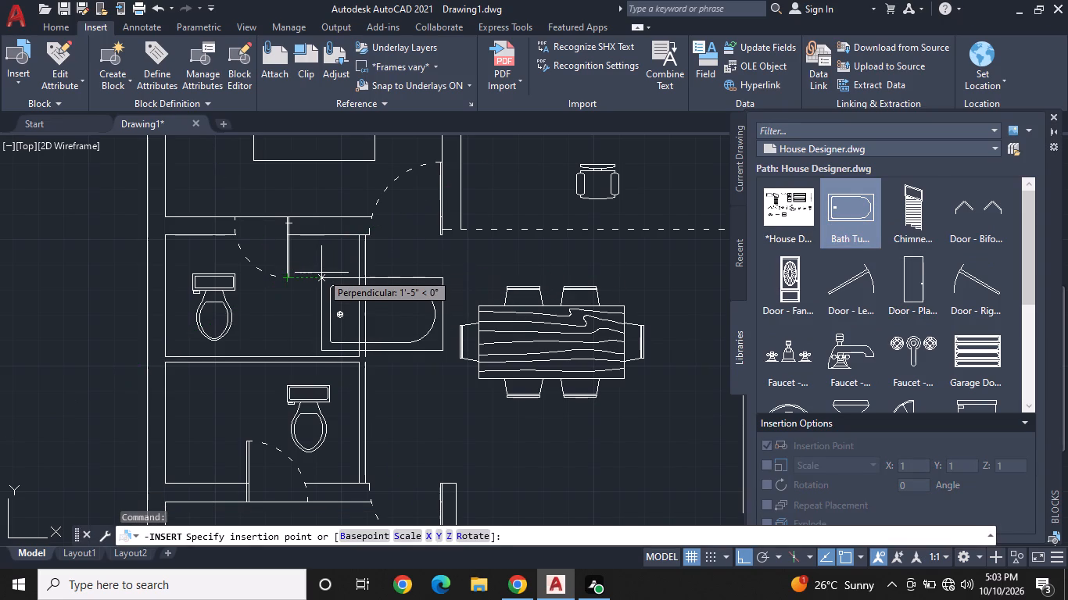
pyautogui.scroll(1, 321, 273)
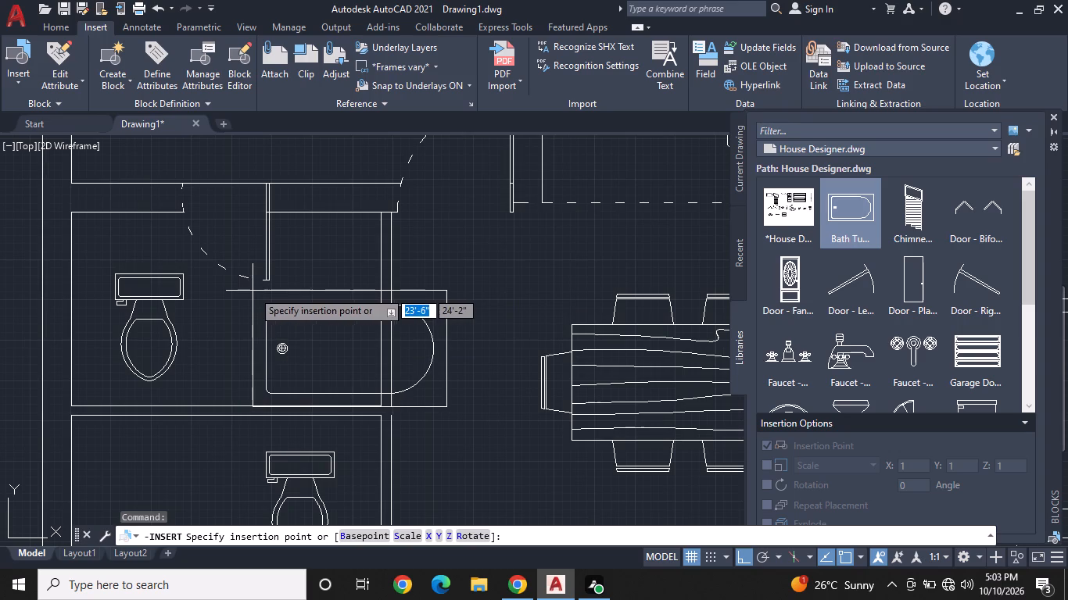
pyautogui.click(253, 291)
pyautogui.scroll(-1, 343, 291)
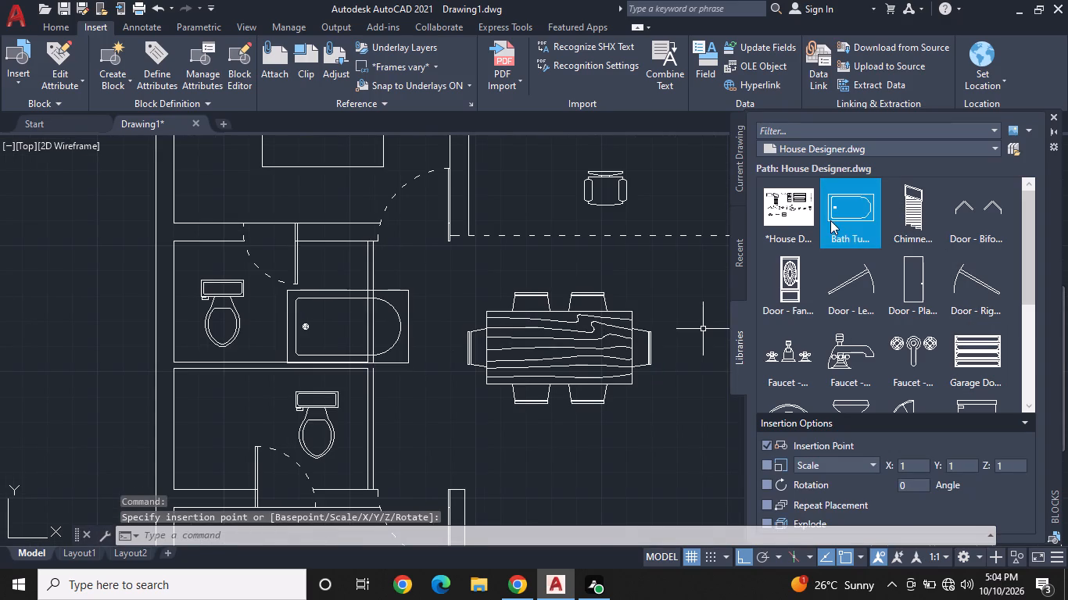
pyautogui.click(830, 220)
pyautogui.moveTo(443, 370); pyautogui.dragTo(582, 341, button='middle')
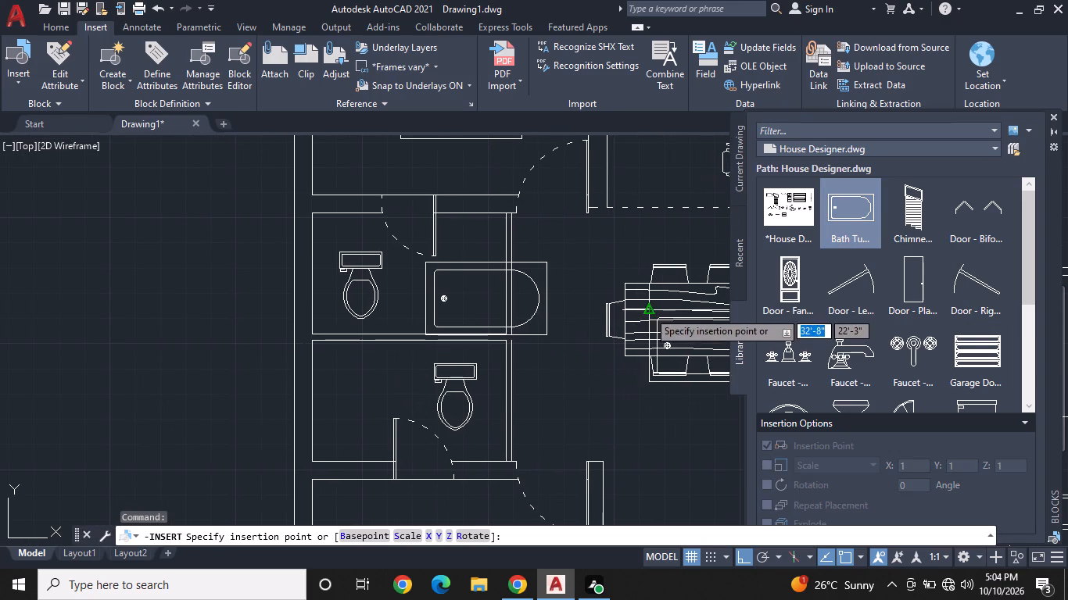
pyautogui.click(333, 348)
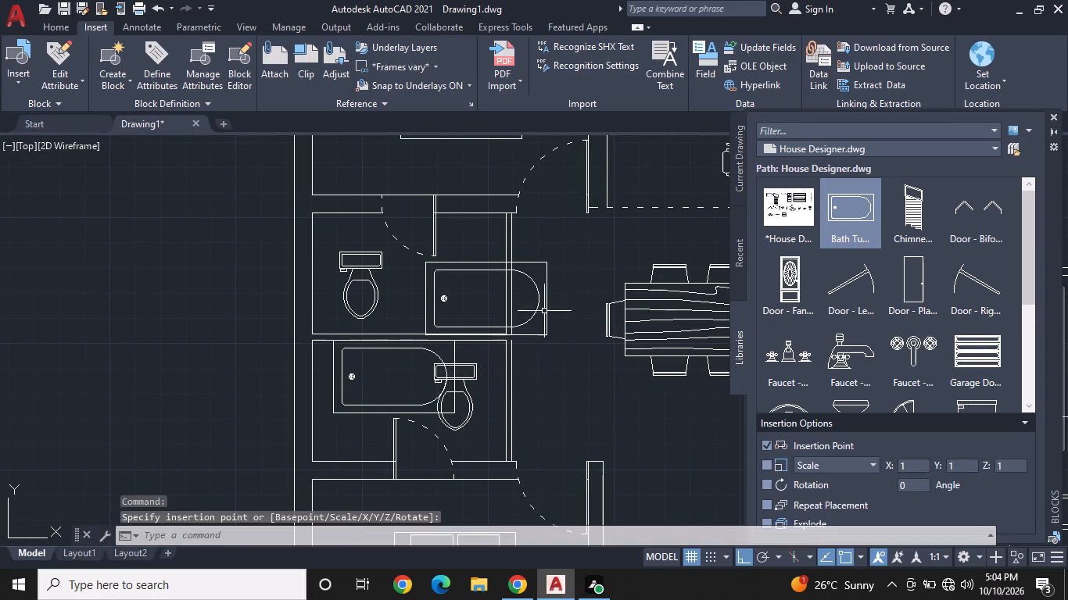
# Switch the block library to Home - Space Planner.dwg.
pyautogui.scroll(-2, 560, 305)
pyautogui.middleClick(313, 310)
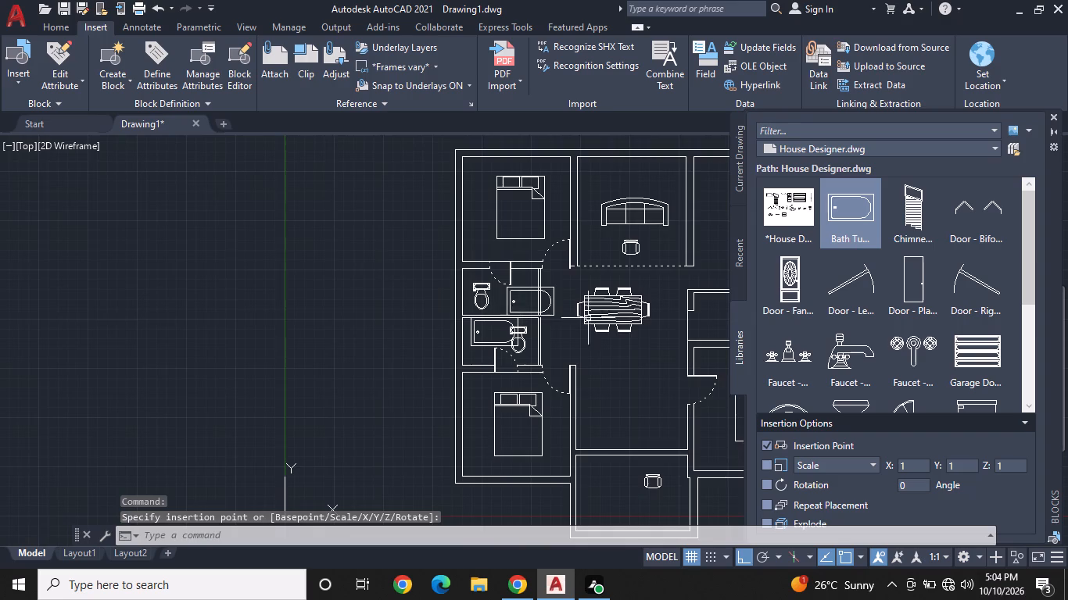
pyautogui.moveTo(621, 325); pyautogui.dragTo(593, 340, button='middle')
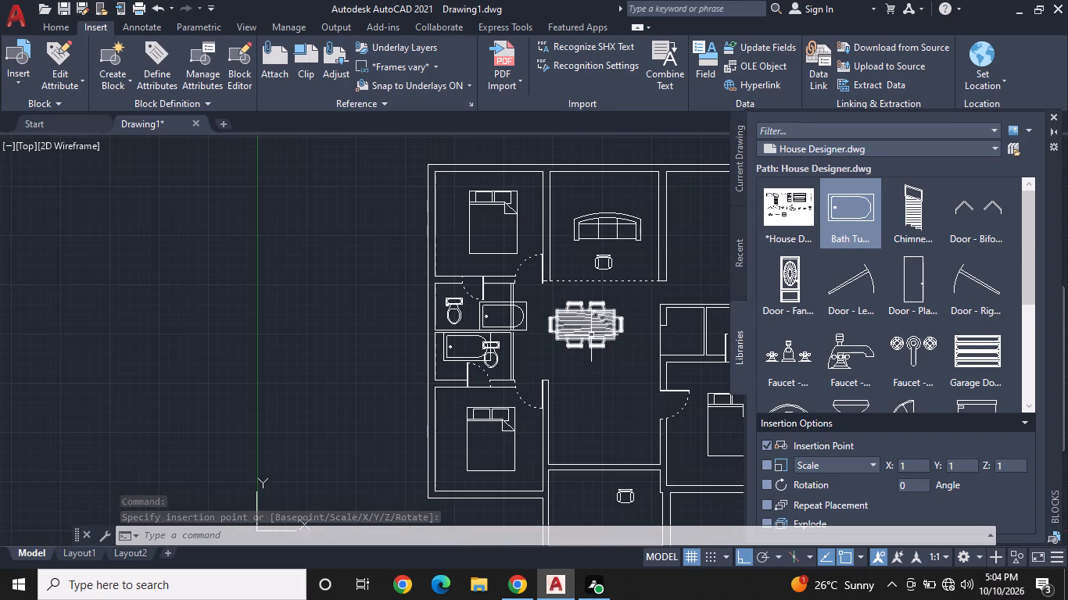
pyautogui.moveTo(592, 309); pyautogui.dragTo(454, 337, button='middle')
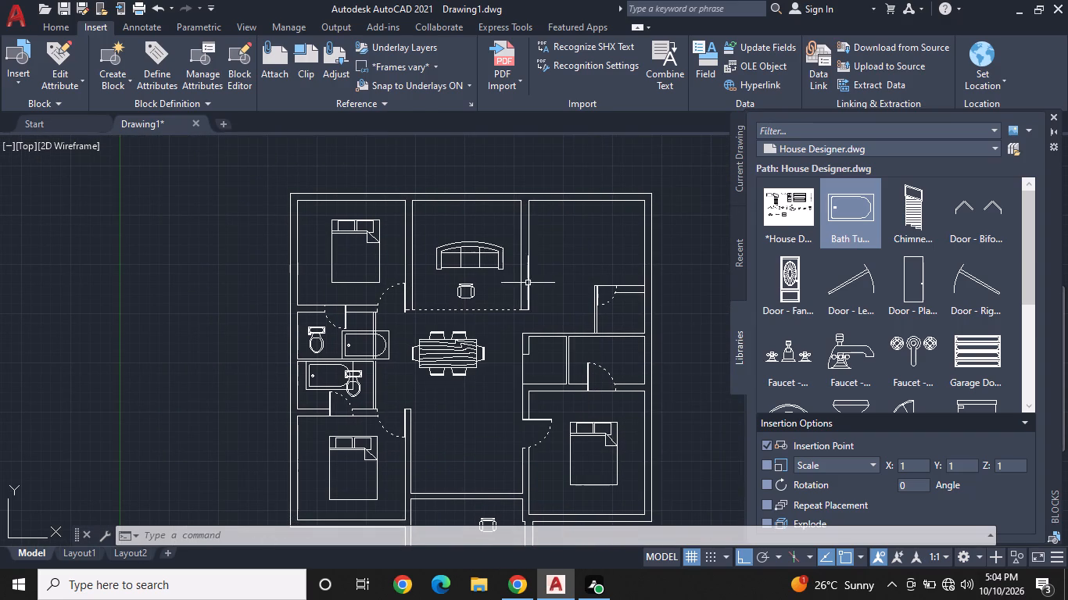
pyautogui.scroll(-4, 834, 277)
pyautogui.scroll(6, 834, 277)
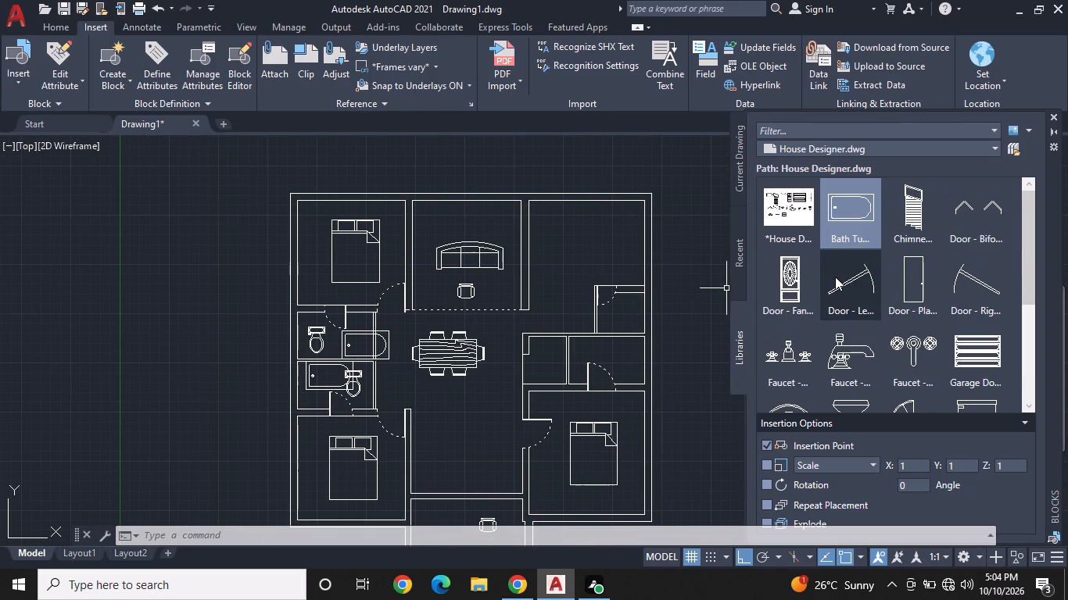
pyautogui.click(909, 138)
pyautogui.click(907, 145)
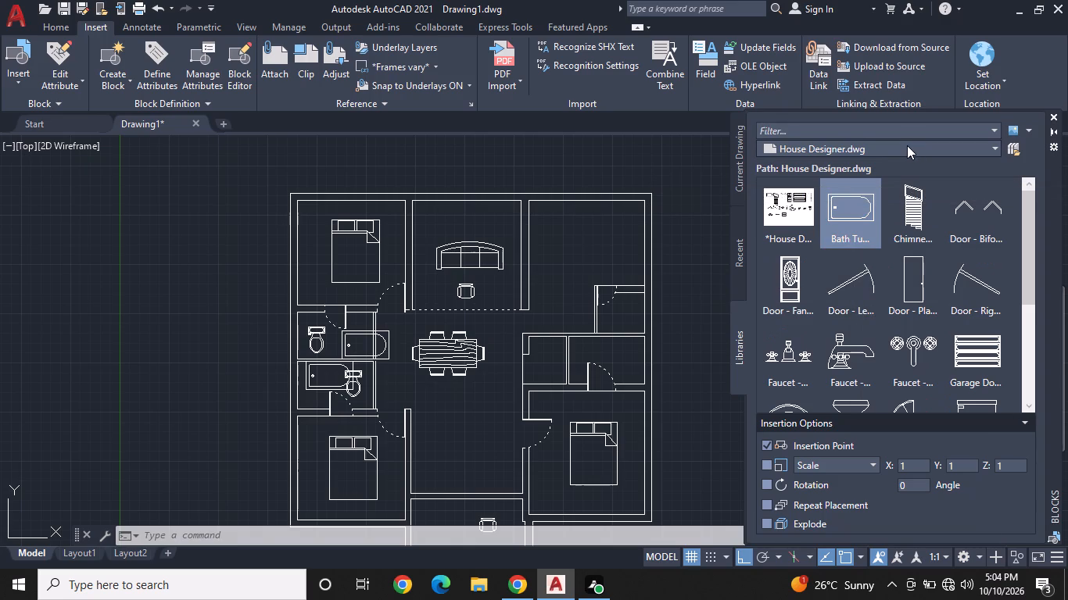
pyautogui.click(873, 154)
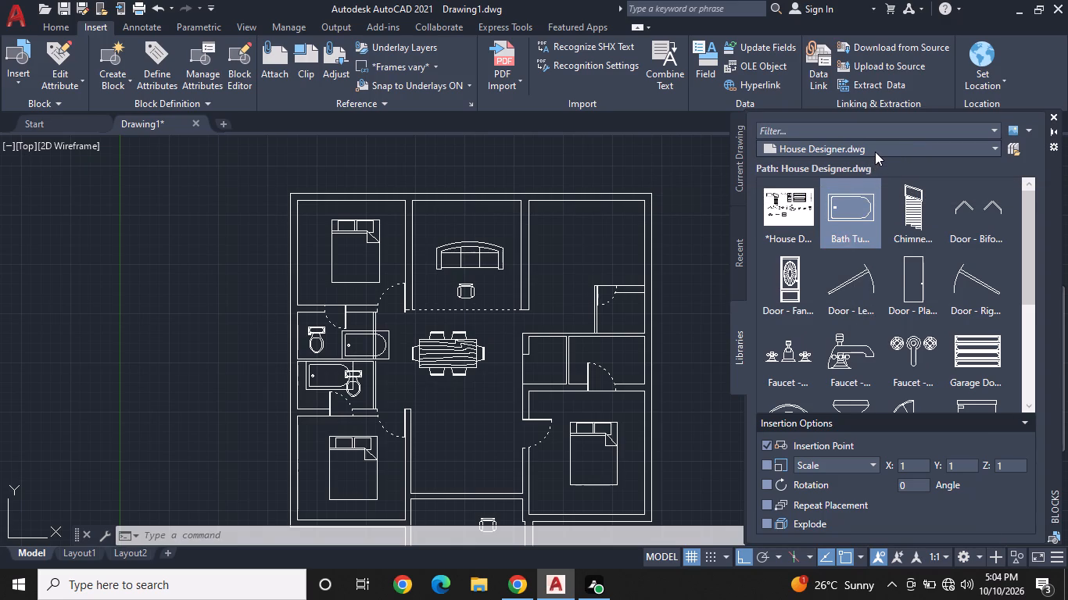
pyautogui.click(875, 152)
pyautogui.click(870, 183)
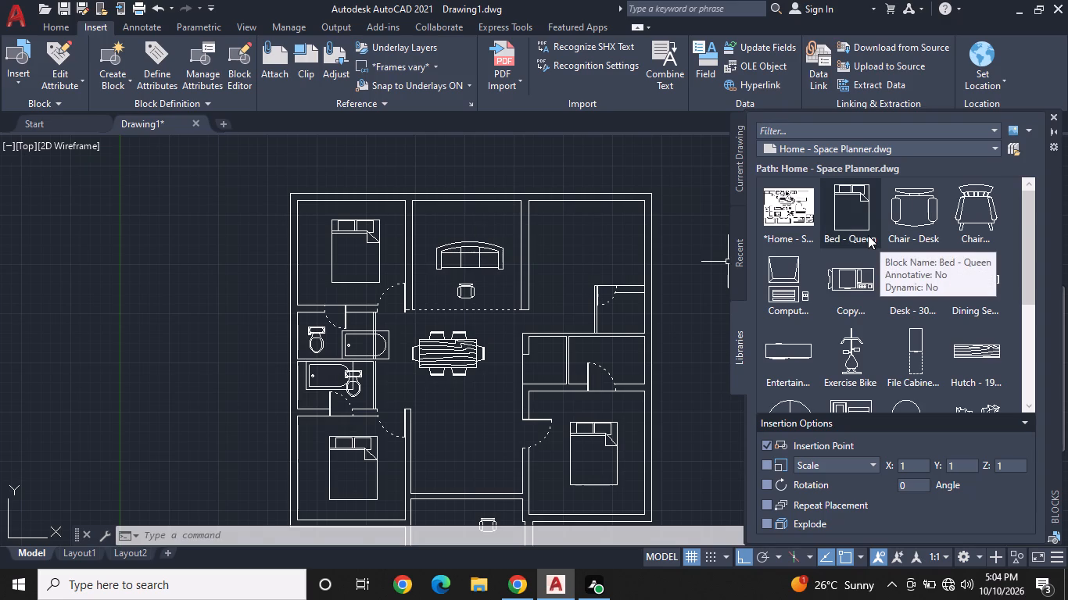
# Insert the three-seat round-back sofa block in the lower part of the central hall, above its bottom wall.
pyautogui.scroll(-8, 868, 235)
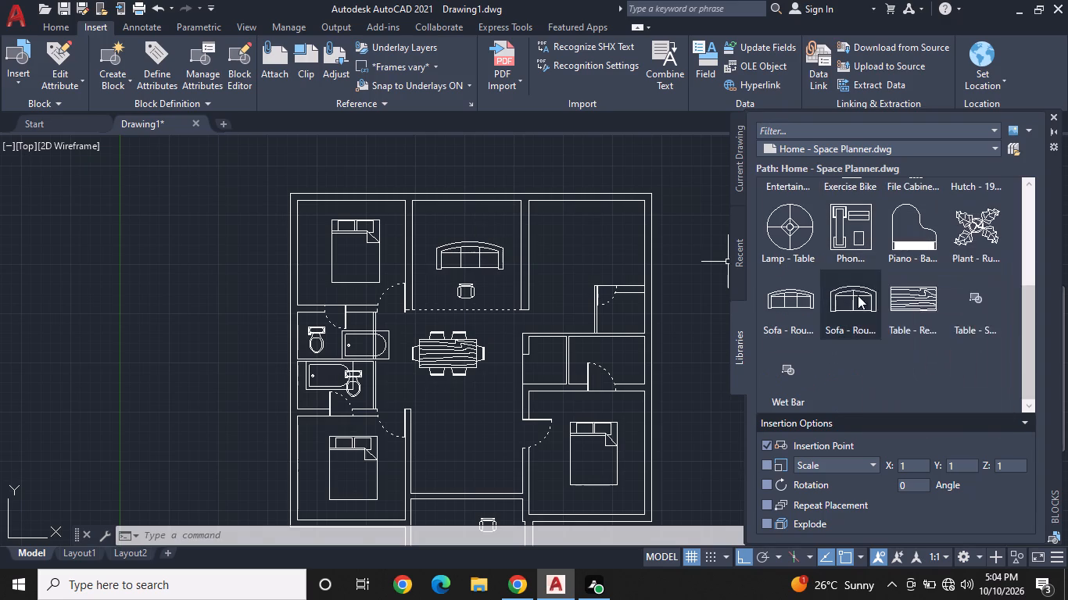
pyautogui.click(783, 295)
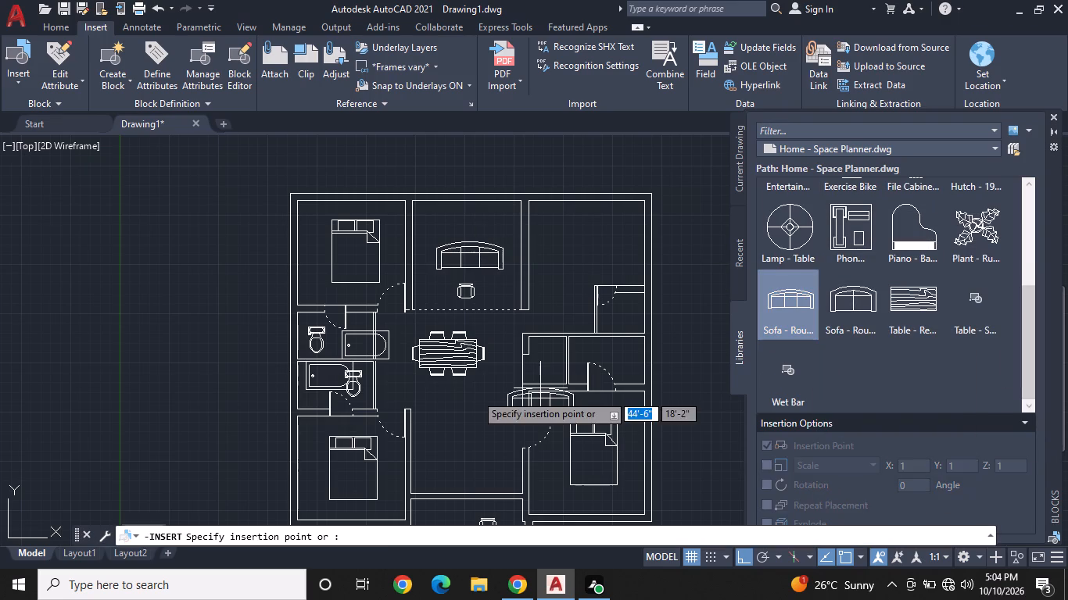
pyautogui.moveTo(473, 395); pyautogui.dragTo(546, 275, button='middle')
pyautogui.scroll(1, 509, 335)
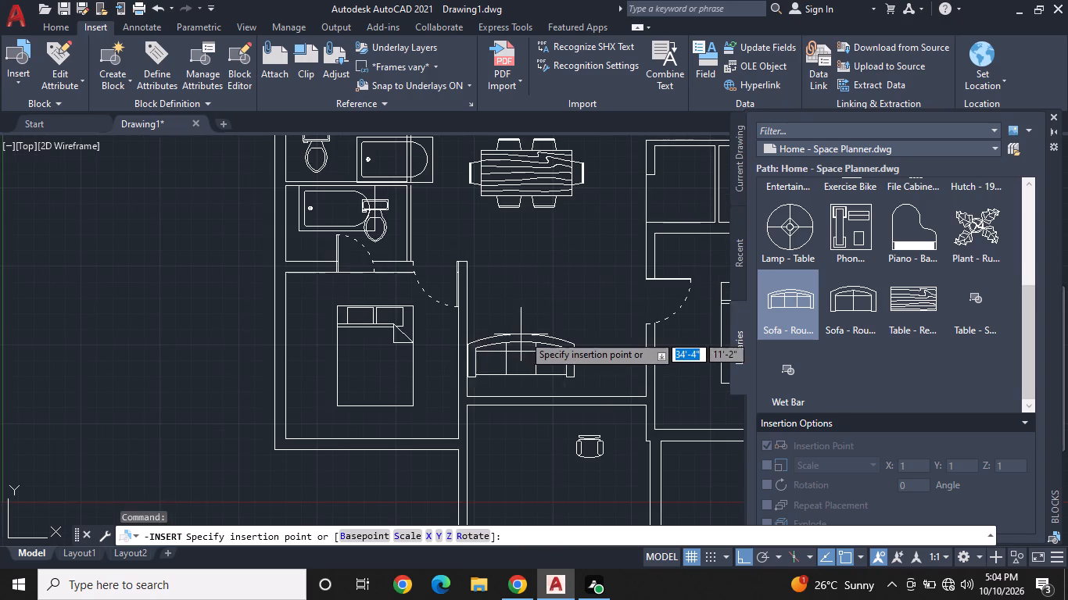
pyautogui.click(532, 318)
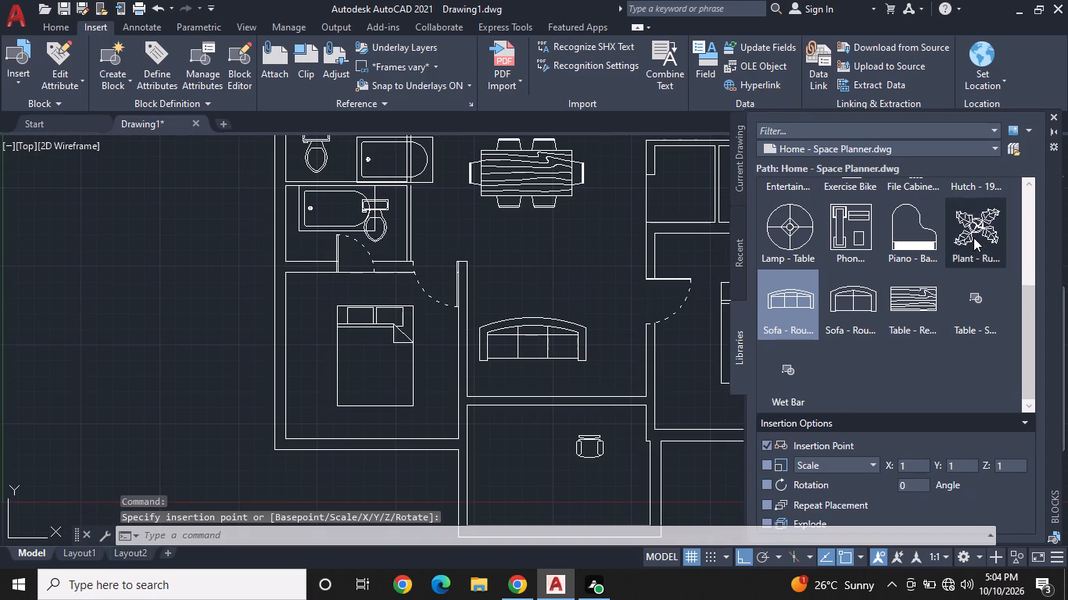
# Insert a Chair - Desk block just above the new sofa in the central hall.
pyautogui.scroll(4, 973, 237)
pyautogui.click(915, 217)
pyautogui.scroll(1, 876, 236)
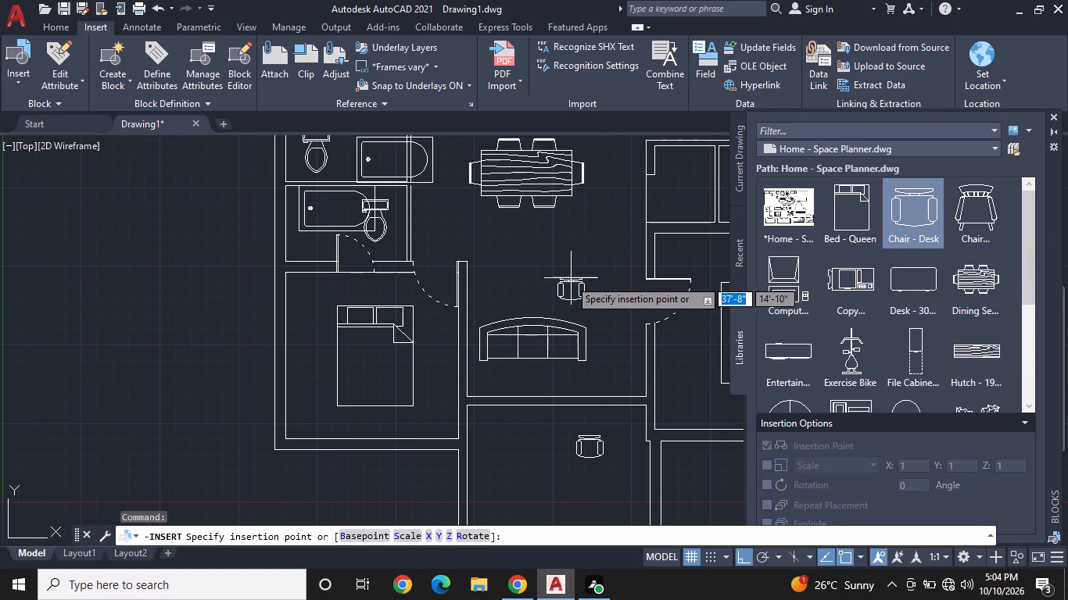
pyautogui.click(563, 284)
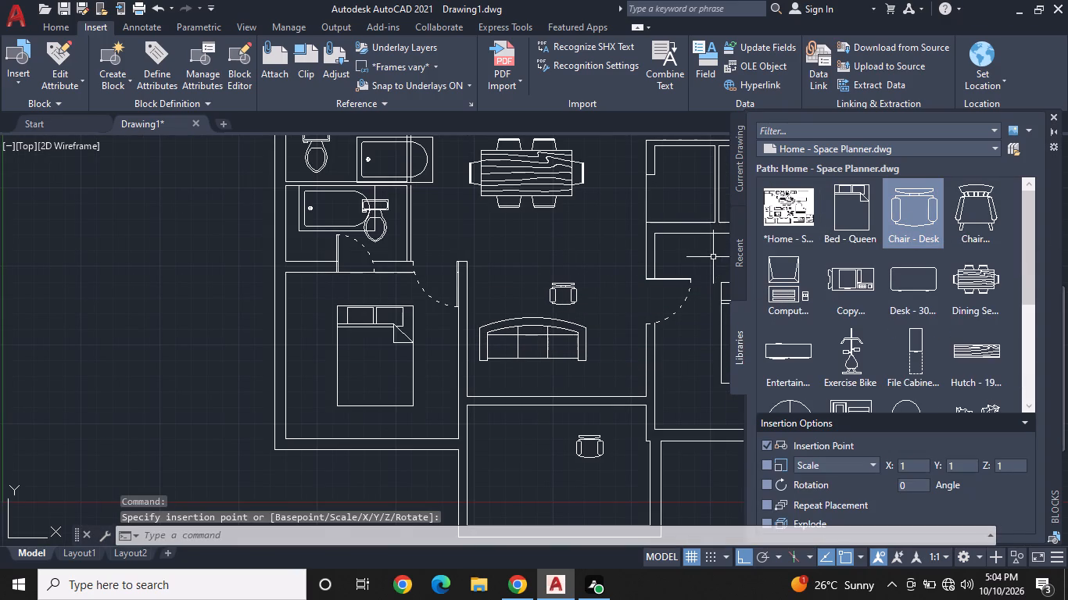
# Switch the block library to House Designer.dwg.
pyautogui.moveTo(712, 257); pyautogui.dragTo(517, 386, button='middle')
pyautogui.scroll(-1, 529, 329)
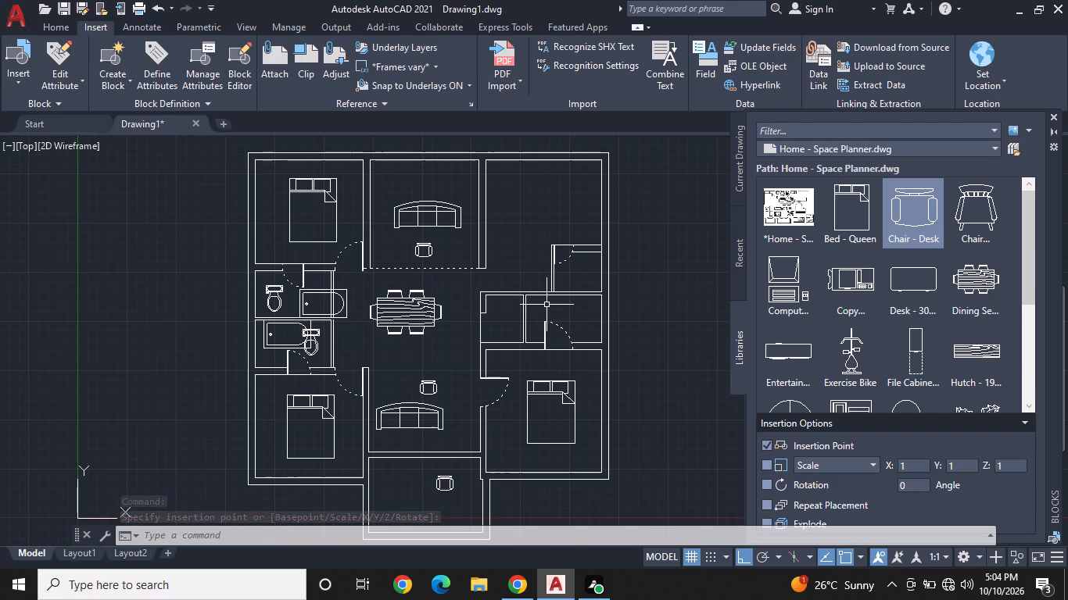
pyautogui.scroll(-2, 933, 330)
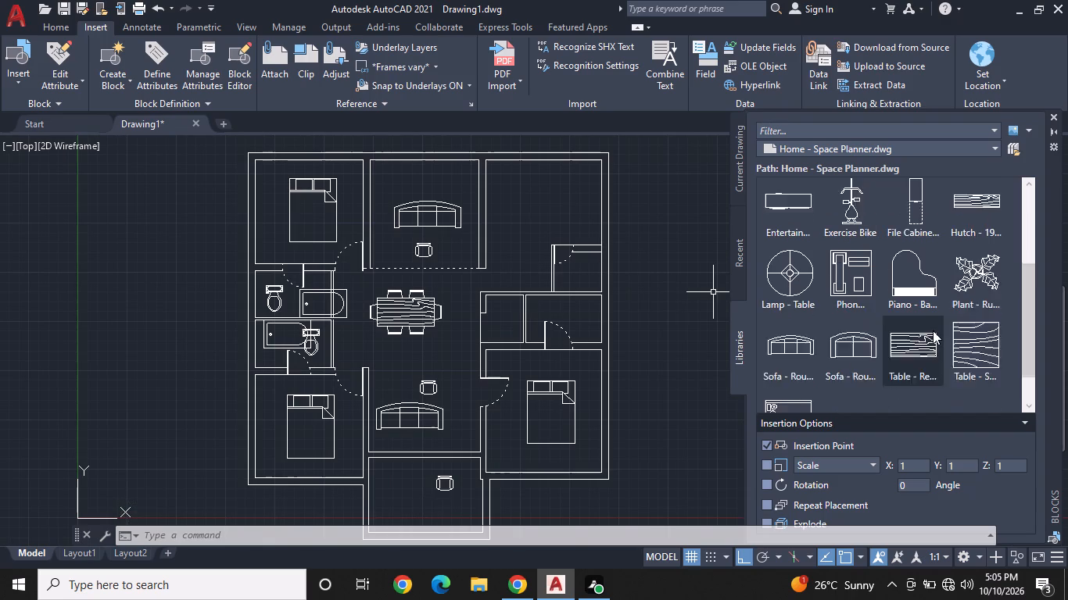
pyautogui.scroll(-2, 933, 330)
pyautogui.scroll(2, 933, 330)
pyautogui.click(896, 141)
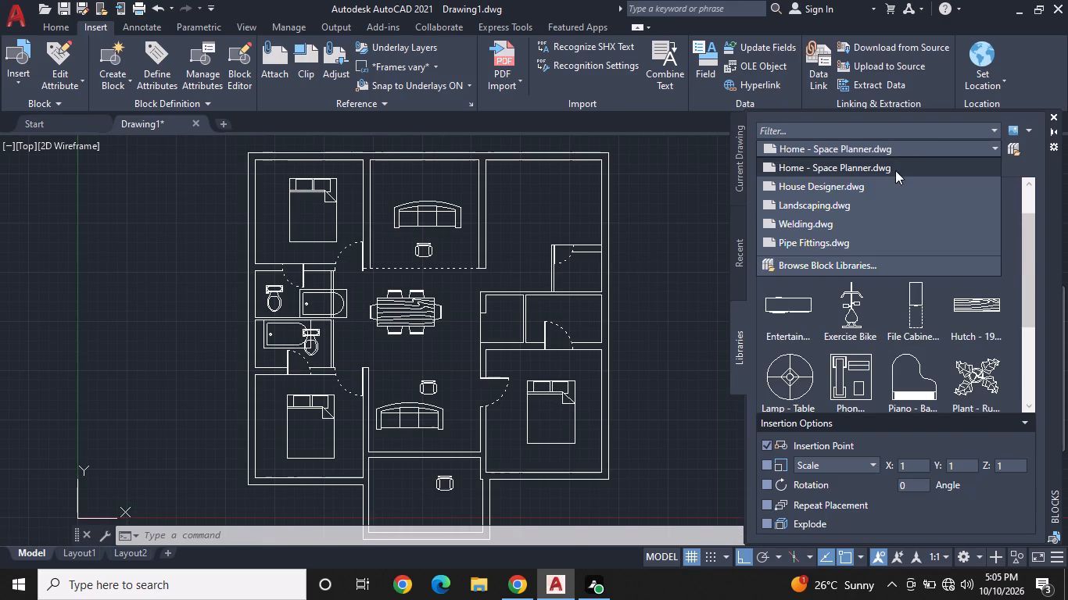
pyautogui.click(863, 177)
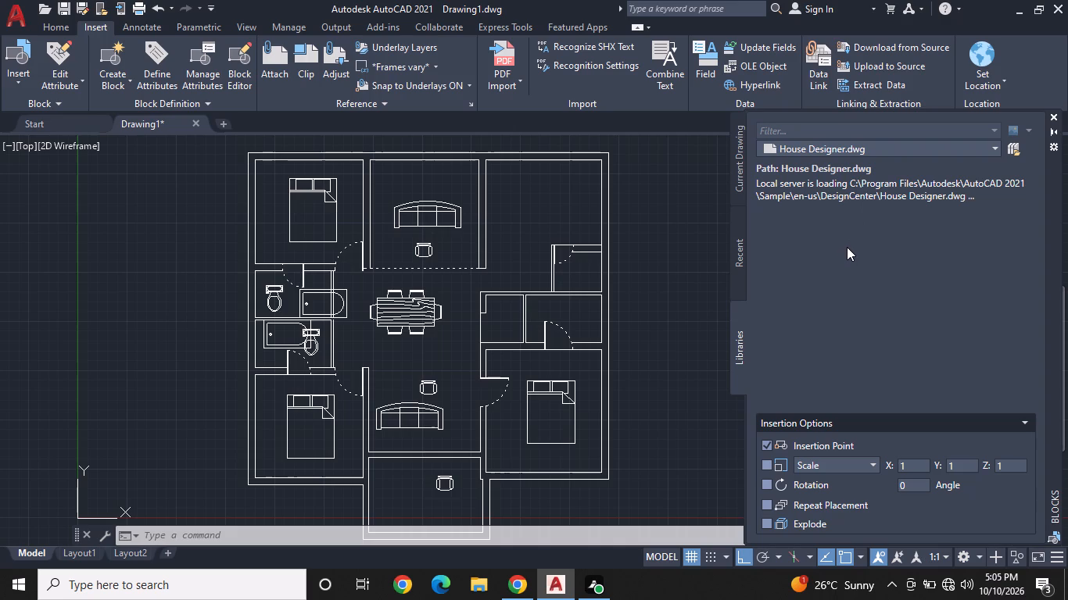
# Insert a Toilet - top block in the east-side bathroom, near the outer wall above the lower right bedroom.
pyautogui.scroll(-4, 847, 247)
pyautogui.scroll(6, 847, 247)
pyautogui.scroll(-3, 848, 246)
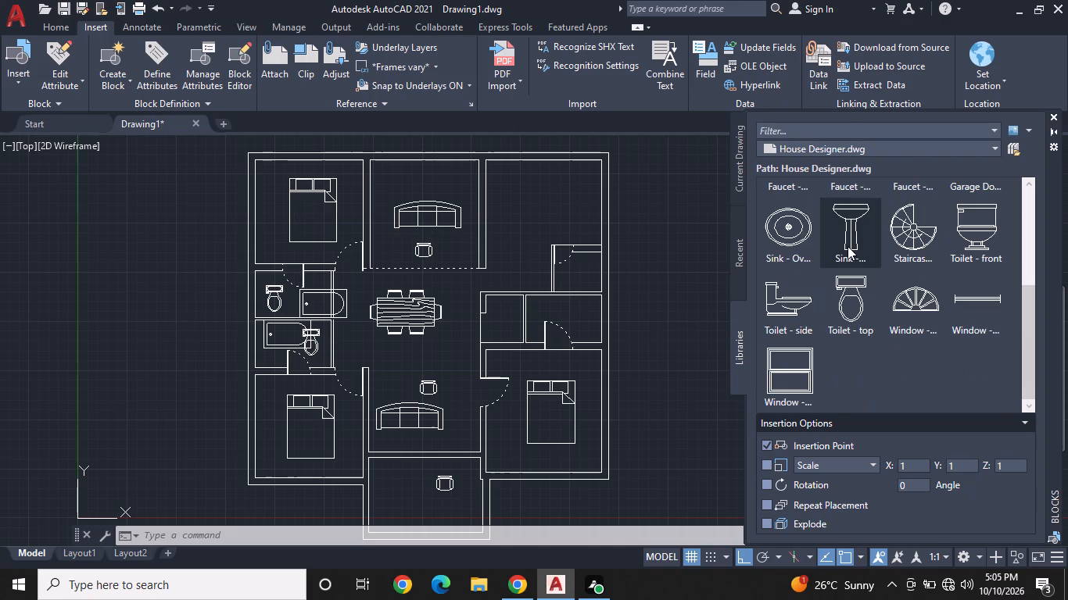
pyautogui.click(845, 270)
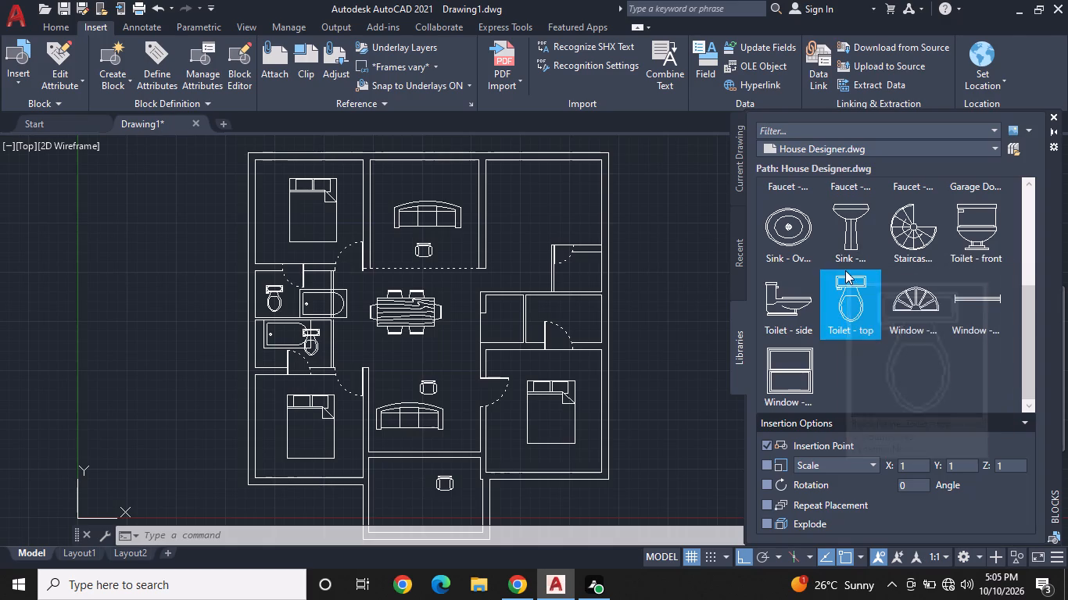
pyautogui.click(589, 308)
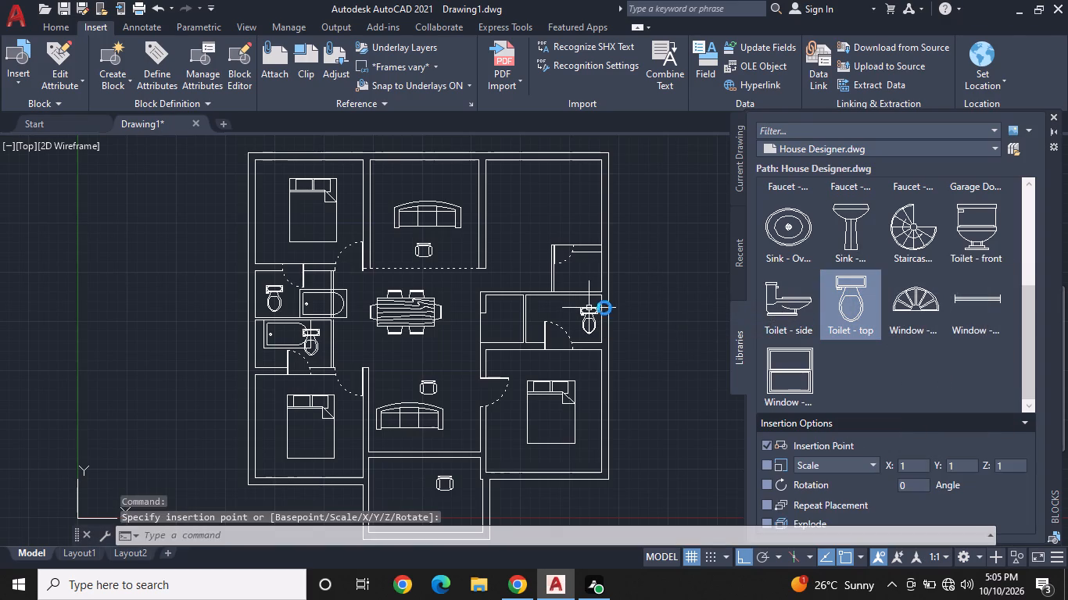
# Insert a Bath Tub block along the upper wall of the east-side bathroom, above the door swing.
pyautogui.scroll(4, 848, 274)
pyautogui.click(855, 216)
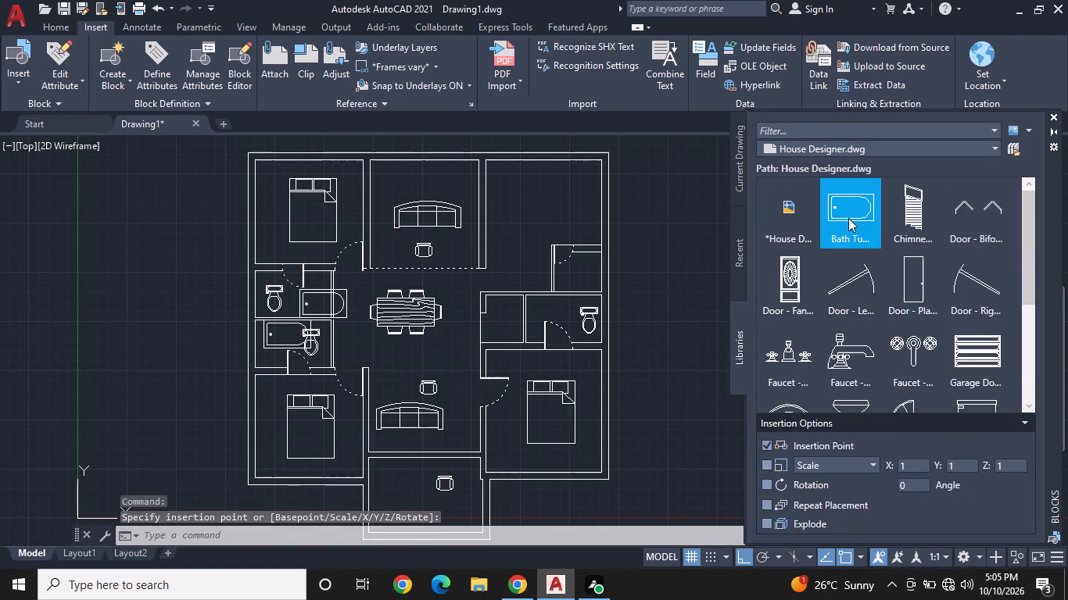
pyautogui.scroll(3, 564, 305)
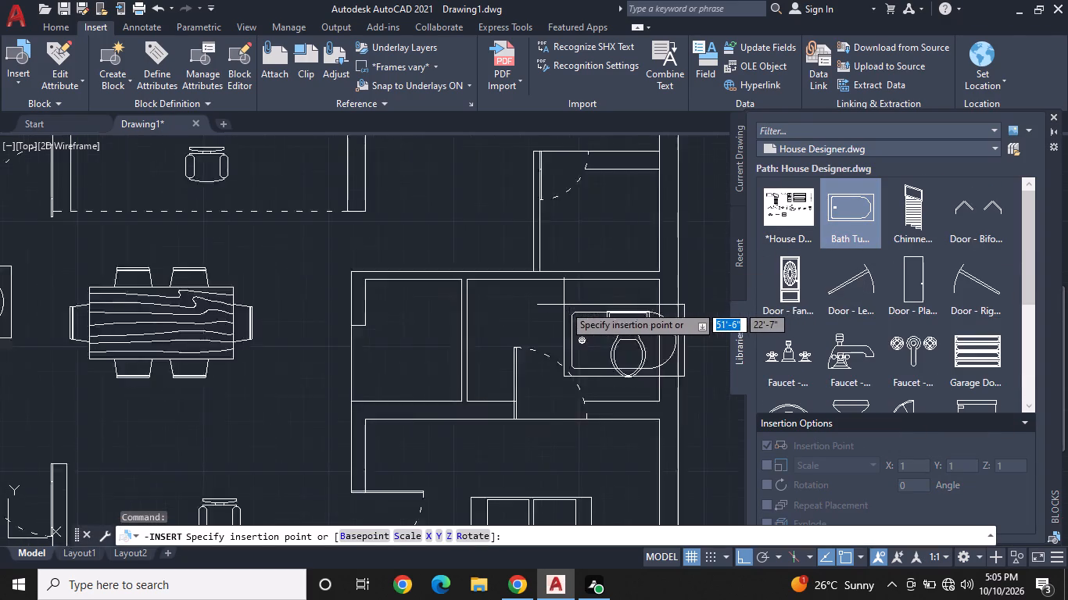
pyautogui.click(500, 270)
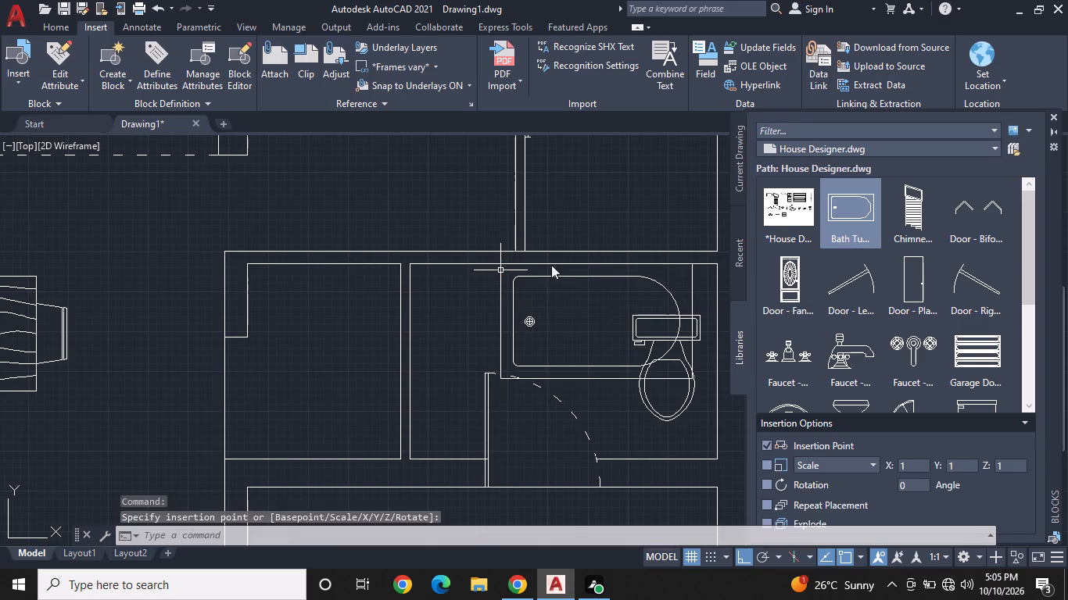
pyautogui.scroll(-4, 619, 259)
pyautogui.moveTo(679, 333); pyautogui.dragTo(714, 393, button='middle')
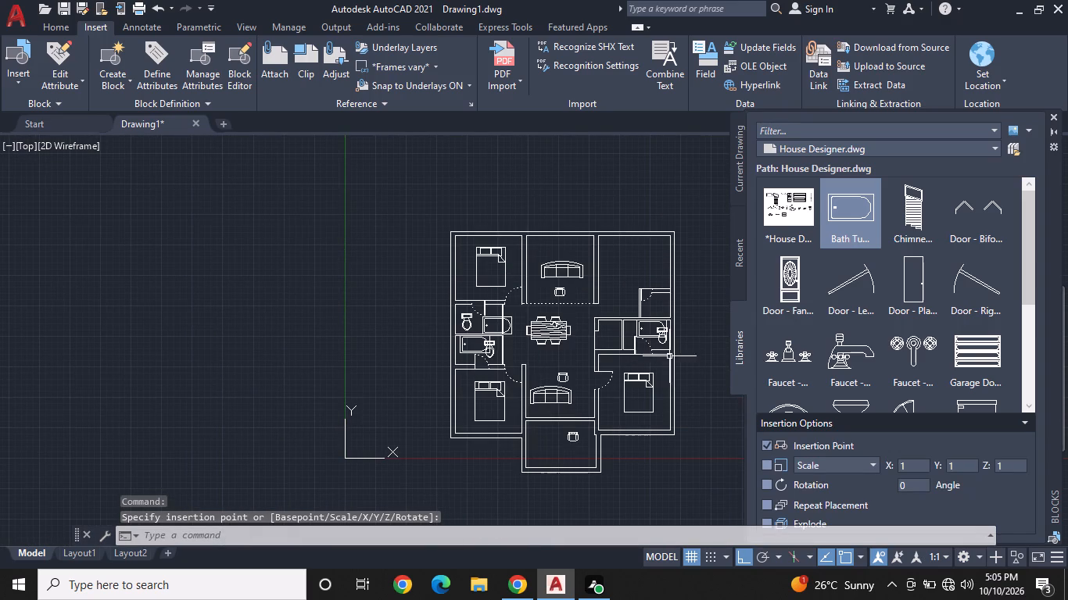
# Close the block library.
pyautogui.moveTo(580, 301); pyautogui.dragTo(618, 301, button='middle')
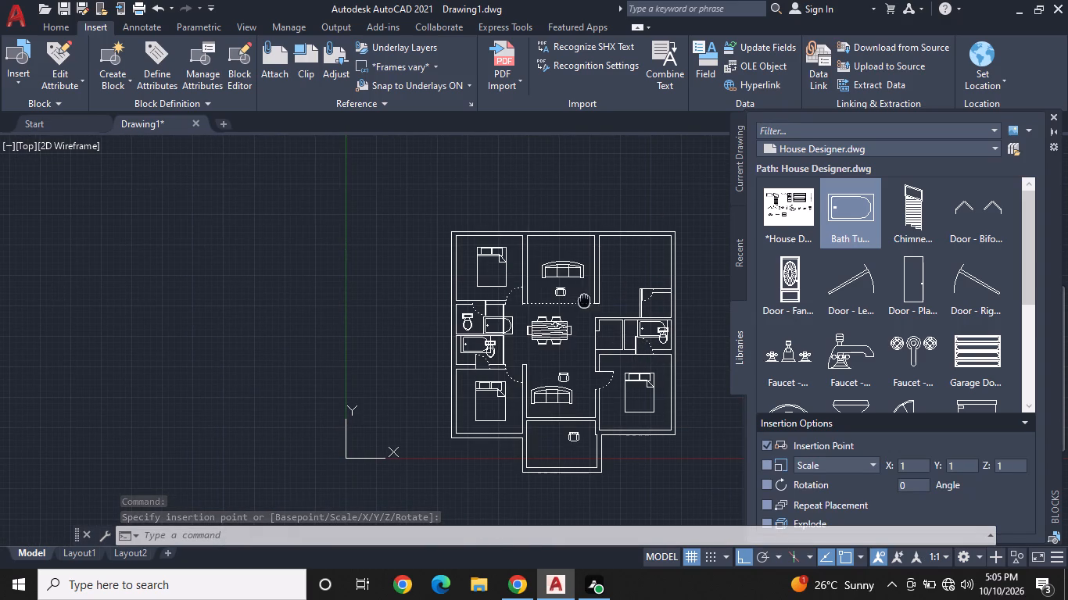
pyautogui.moveTo(618, 301); pyautogui.dragTo(718, 297, button='middle')
pyautogui.scroll(1, 718, 297)
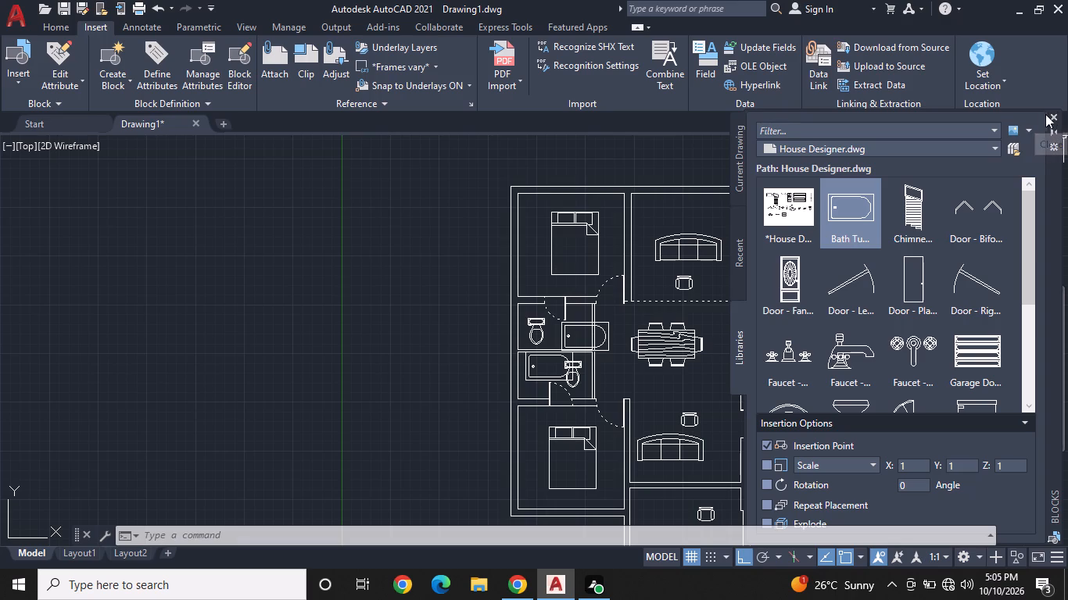
pyautogui.click(1054, 112)
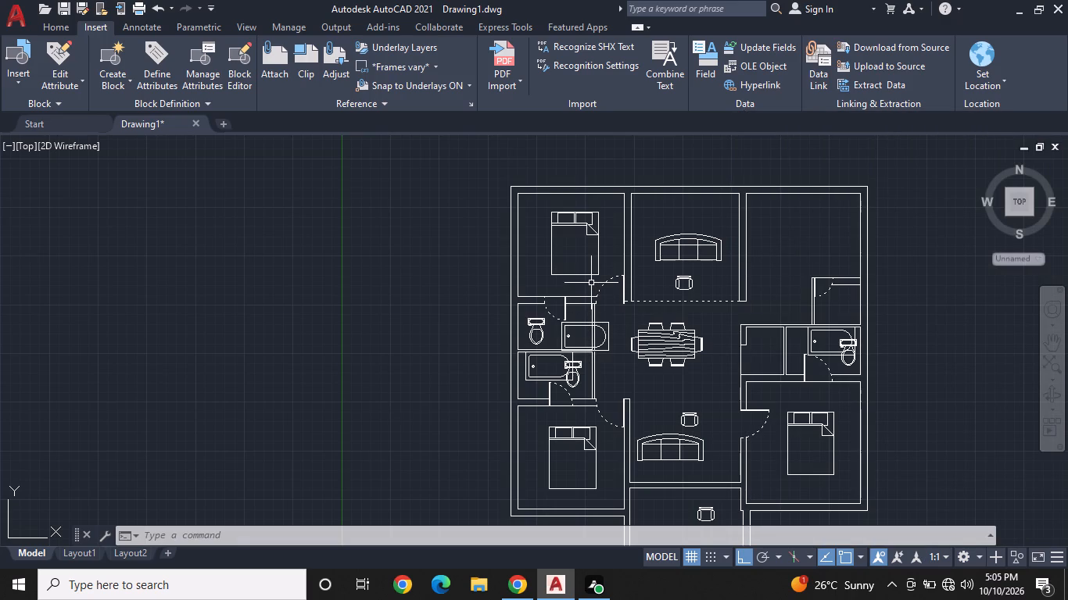
# Move the bed in the upper-left bedroom up and slightly west so its head sits against the upper wall.
pyautogui.scroll(1, 611, 245)
pyautogui.scroll(2, 546, 241)
pyautogui.moveTo(556, 246); pyautogui.dragTo(552, 239, button='middle')
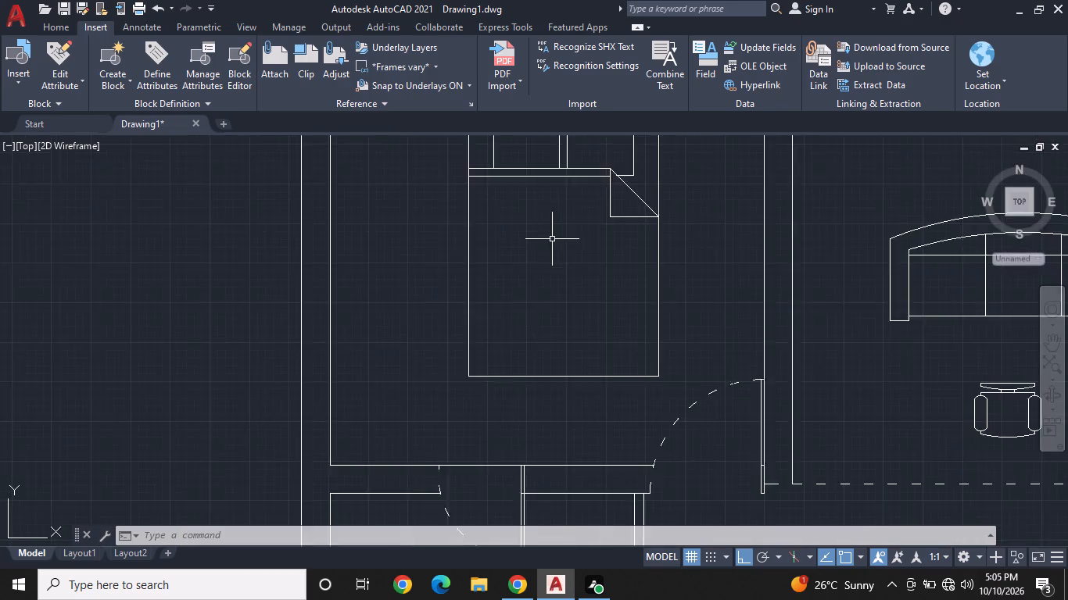
pyautogui.moveTo(552, 239); pyautogui.dragTo(595, 370, button='middle')
pyautogui.scroll(-2, 591, 346)
pyautogui.click(589, 312)
pyautogui.click(597, 298)
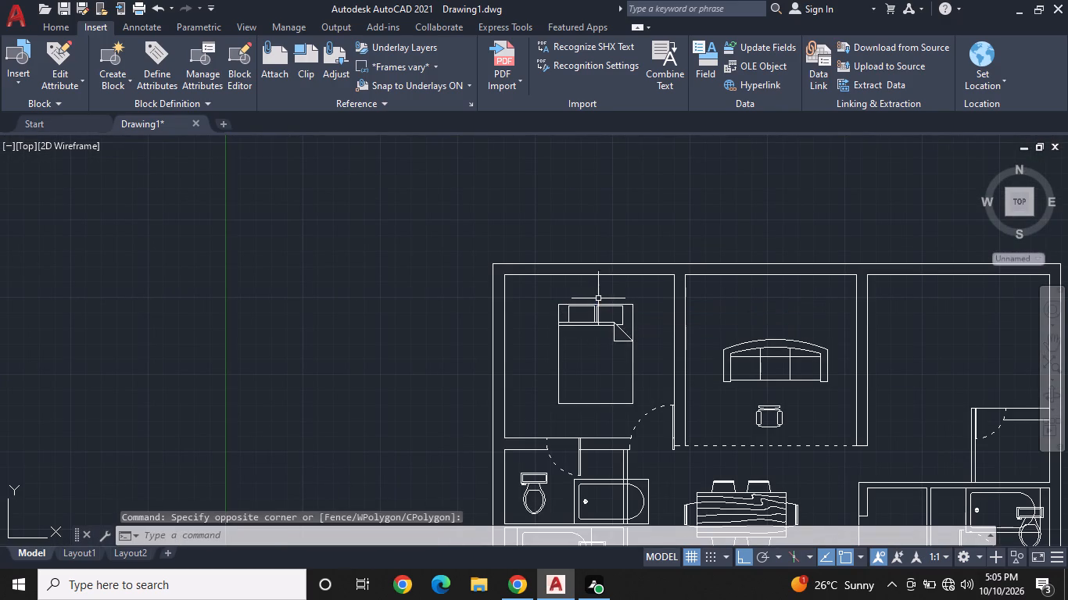
pyautogui.click(593, 309)
pyautogui.click(554, 307)
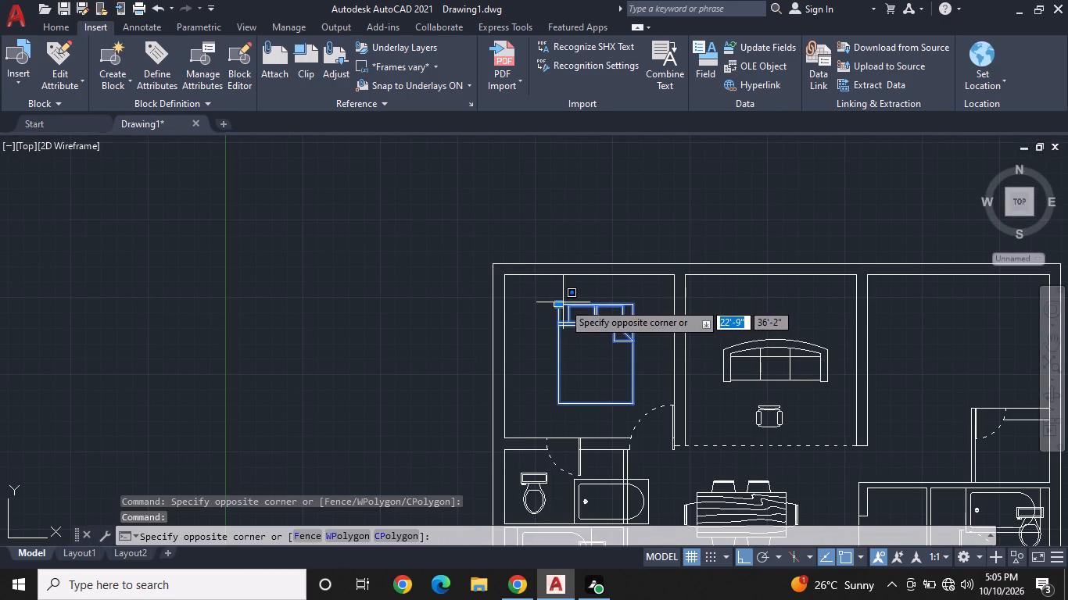
pyautogui.click(557, 309)
pyautogui.click(562, 304)
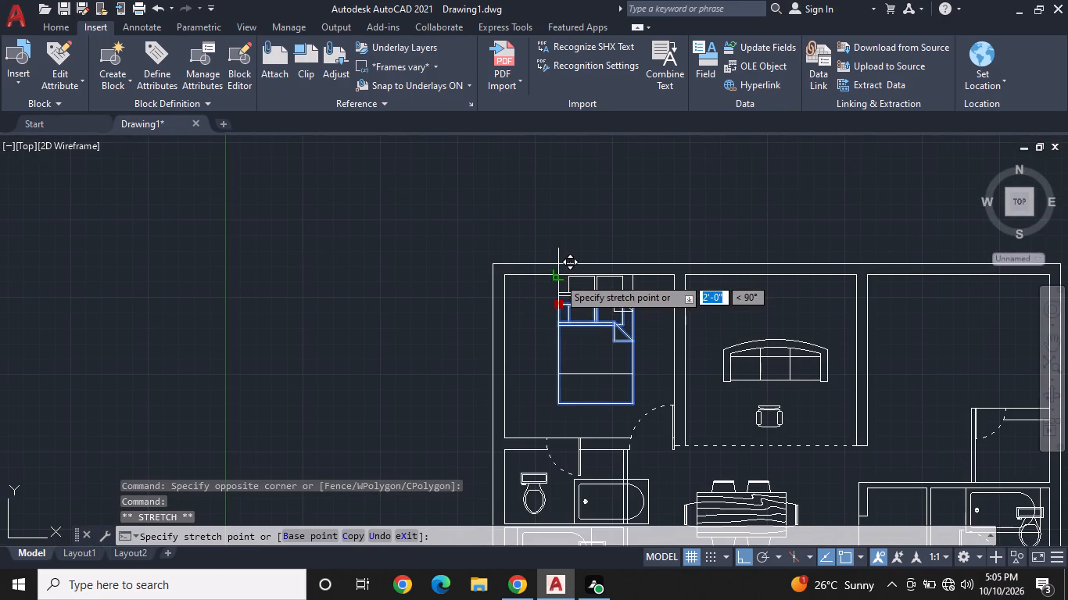
pyautogui.press('F8')
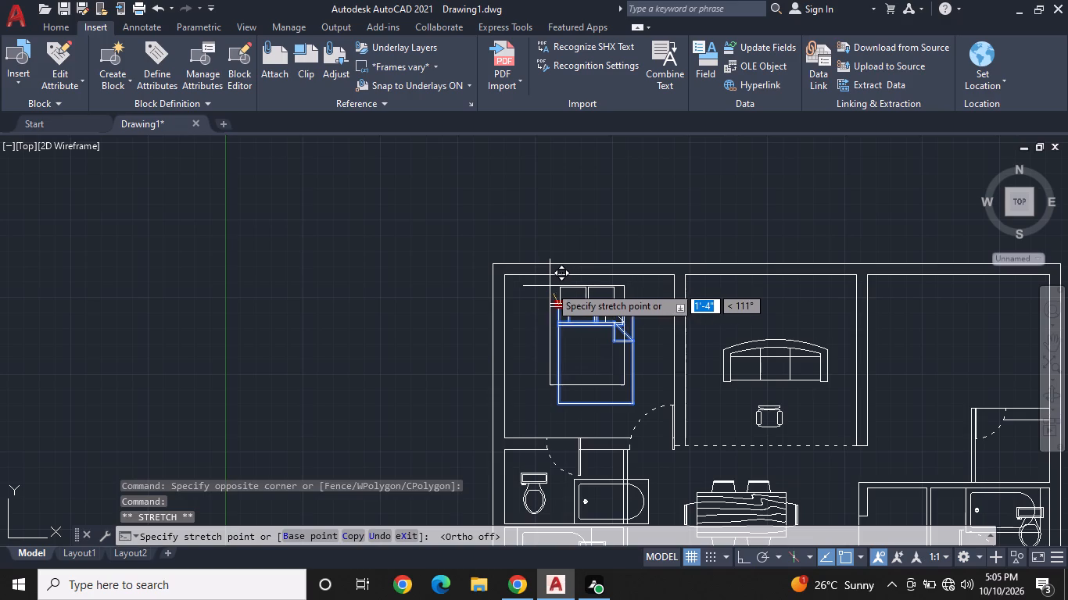
pyautogui.click(545, 277)
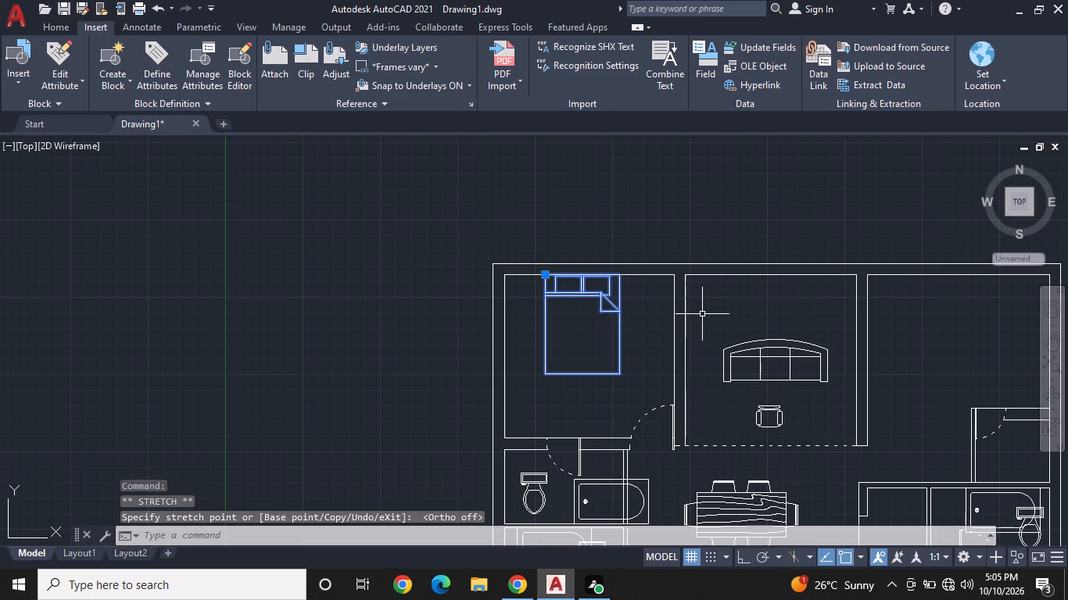
pyautogui.press('Escape')
# Rotate the sofa in the upper middle room 270° about its lower right corner, so its back faces east.
pyautogui.middleClick(748, 361)
pyautogui.moveTo(748, 361); pyautogui.dragTo(560, 339, button='middle')
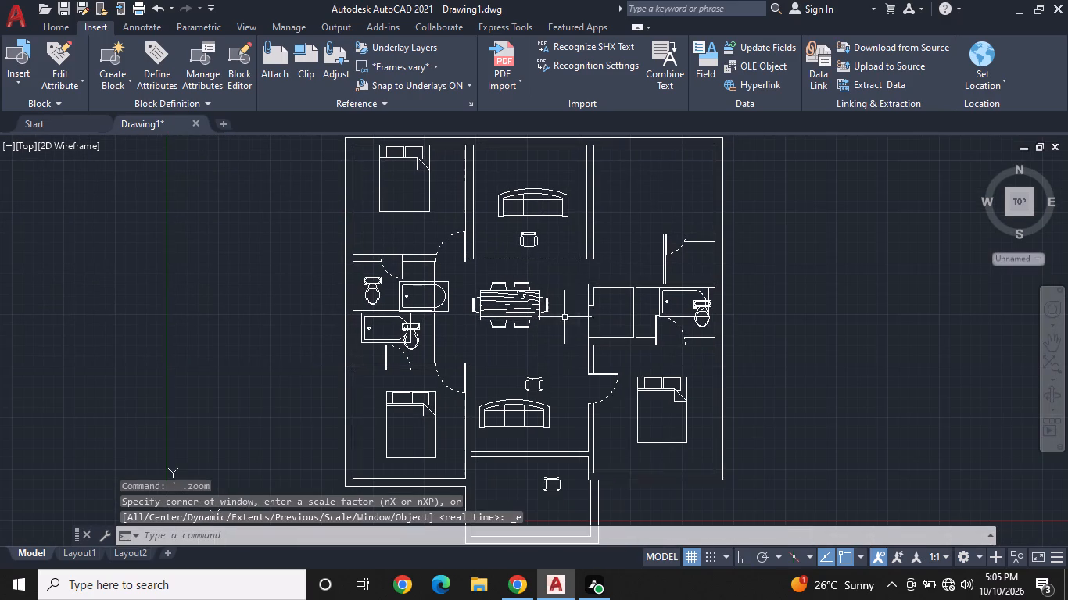
pyautogui.moveTo(563, 253); pyautogui.dragTo(592, 366, button='middle')
pyautogui.scroll(2, 568, 328)
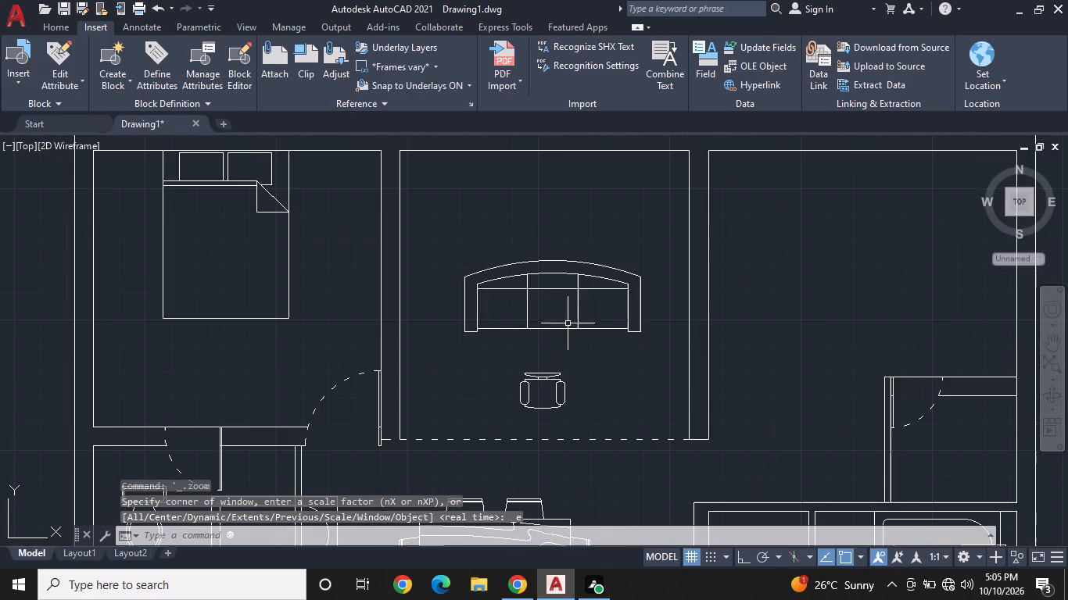
pyautogui.click(622, 278)
pyautogui.click(621, 293)
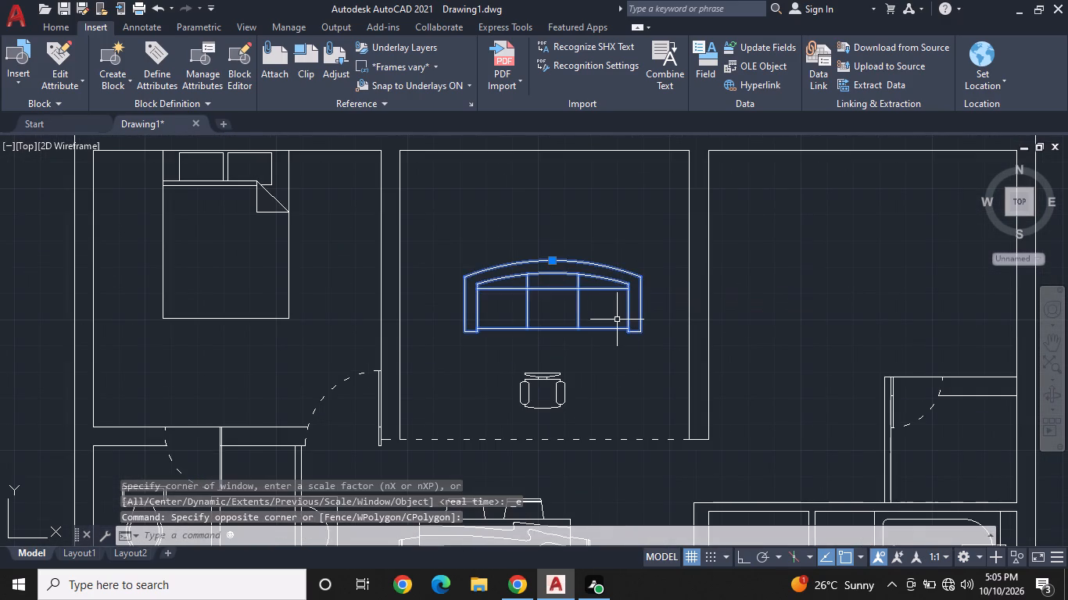
pyautogui.rightClick(653, 343)
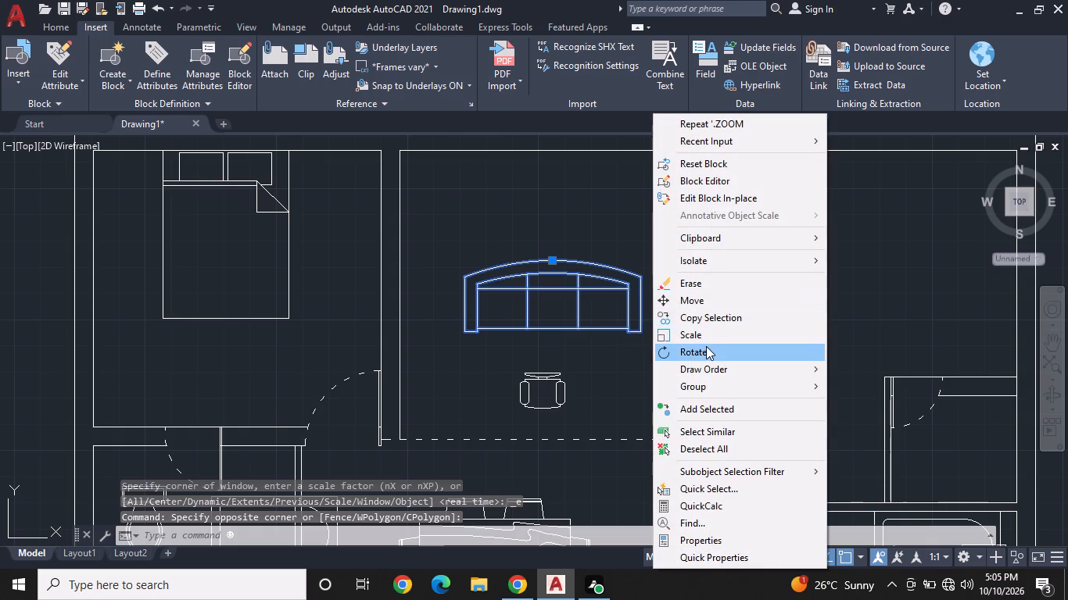
pyautogui.click(708, 354)
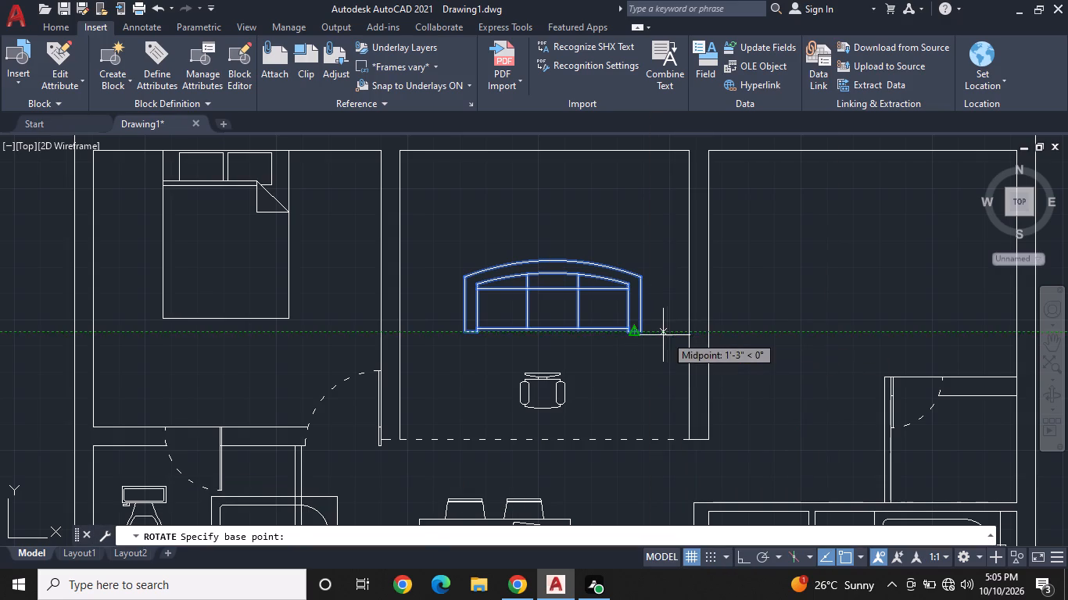
pyautogui.click(642, 331)
pyautogui.press('F8')
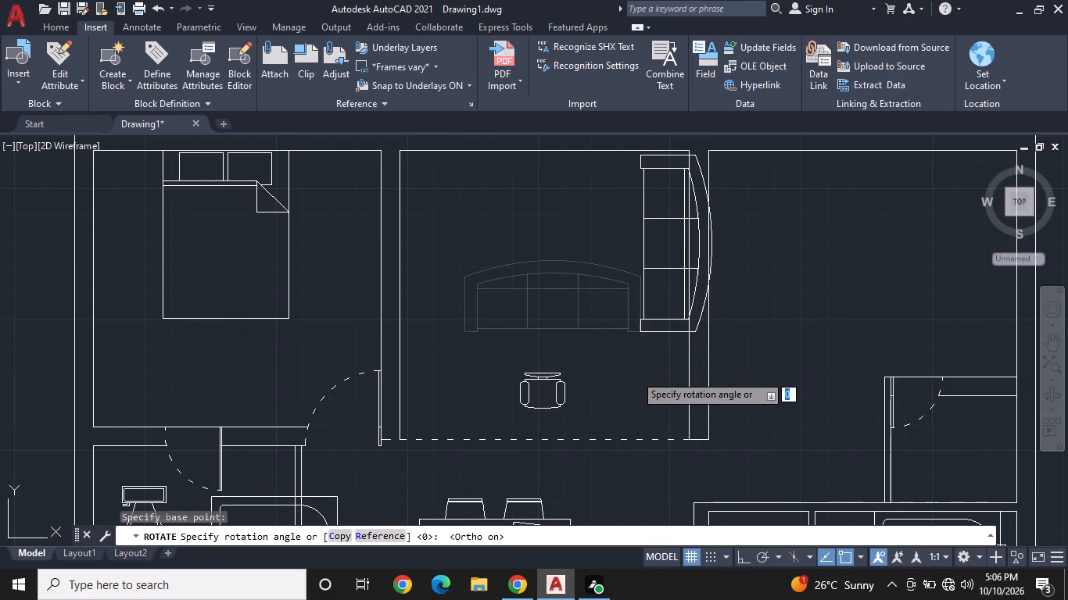
pyautogui.click(635, 374)
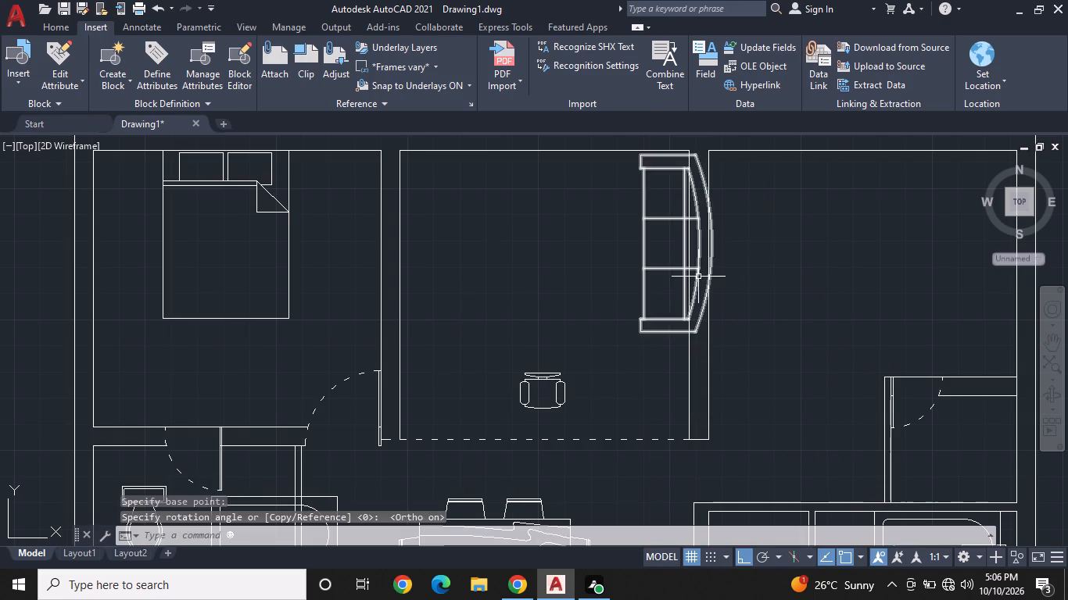
# Move the rotated sofa inside the upper middle room, with its curved back against the east wall.
pyautogui.click(697, 259)
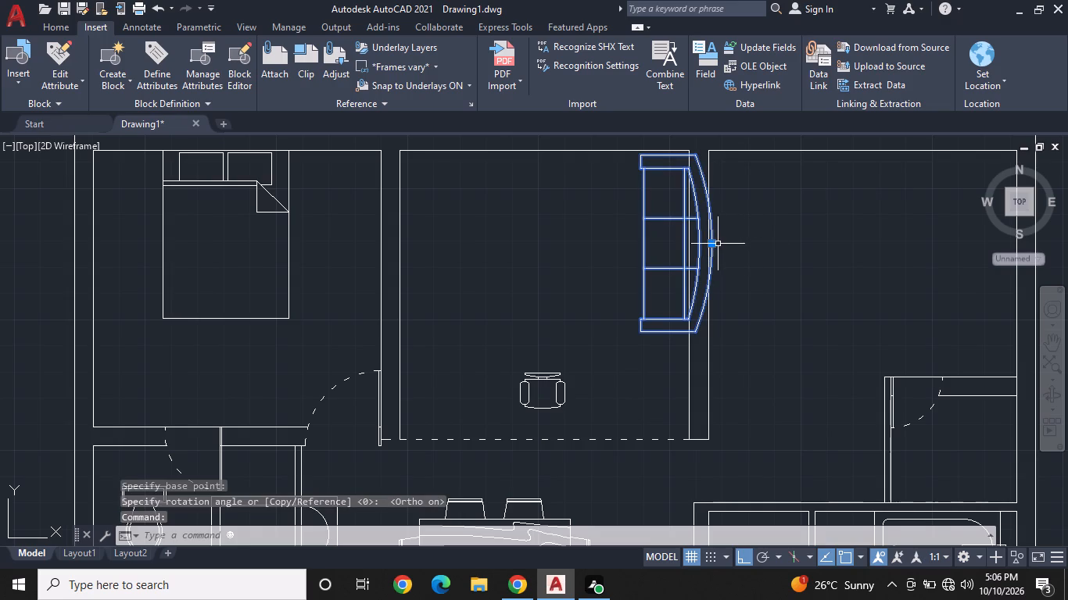
pyautogui.click(711, 245)
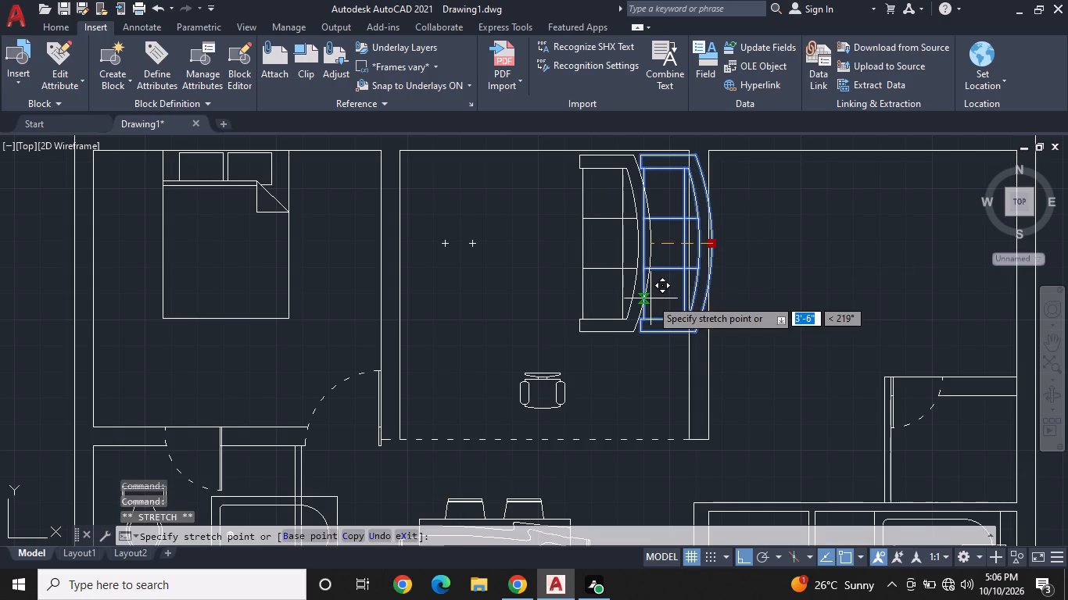
pyautogui.press('F8')
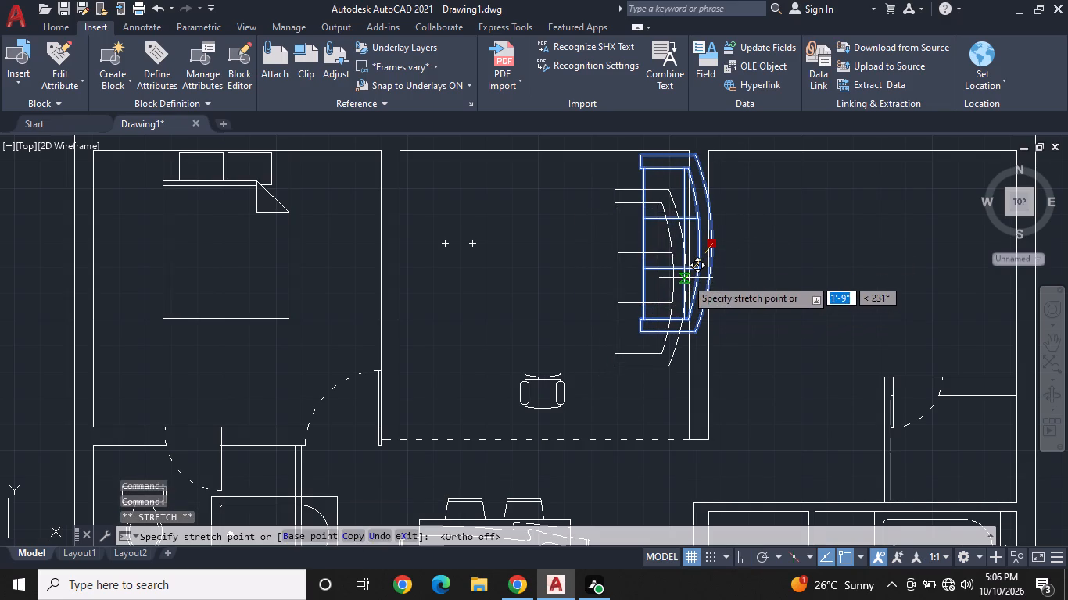
pyautogui.click(686, 277)
pyautogui.press('Escape')
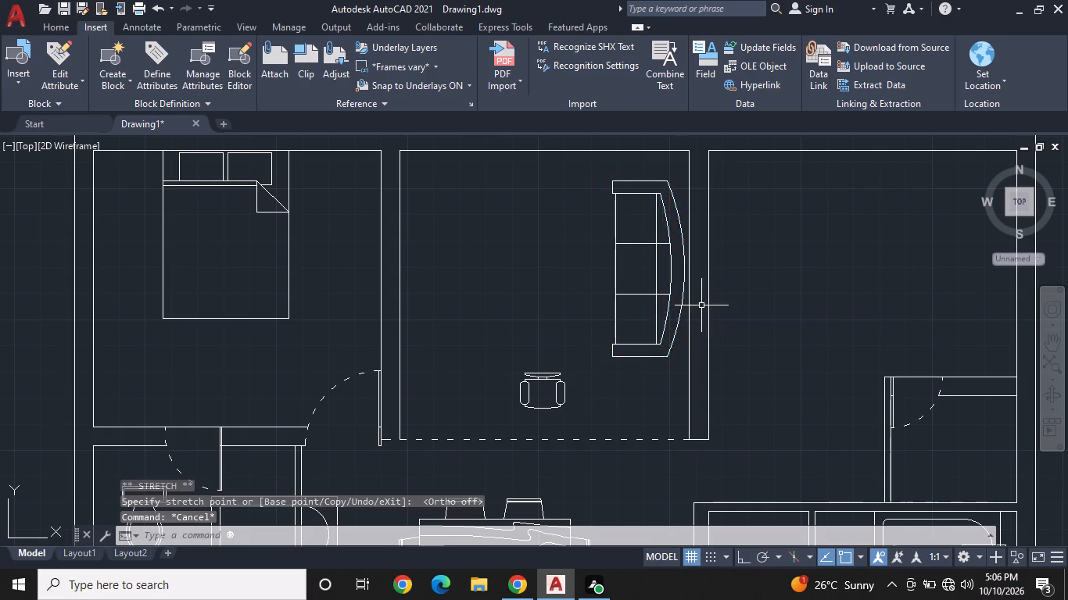
# Move the desk chair in the upper middle room up near the upper wall, west of the sofa's upper end.
pyautogui.click(559, 382)
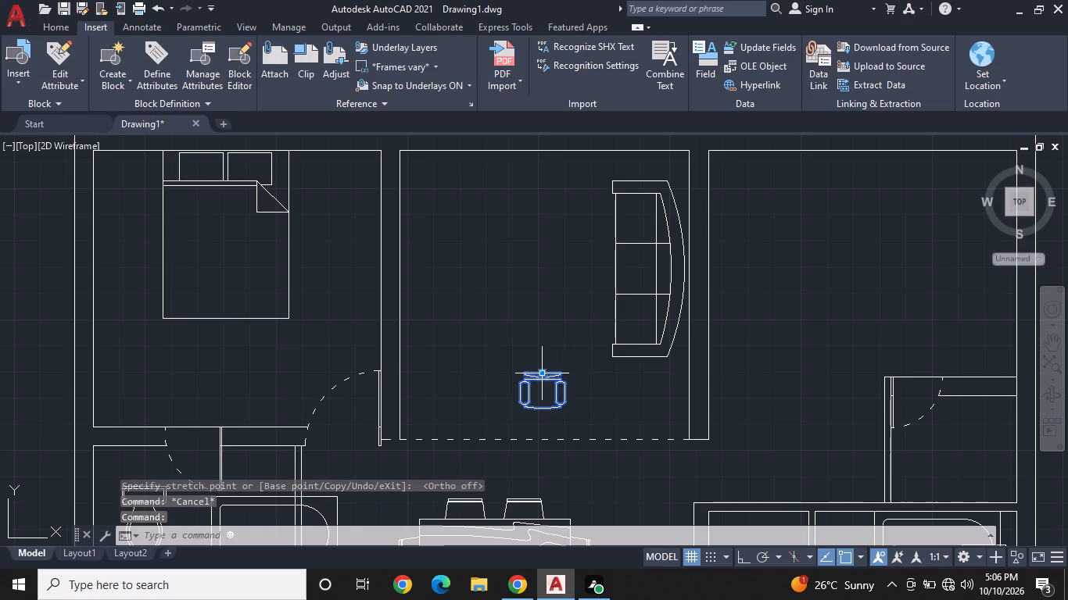
pyautogui.click(542, 374)
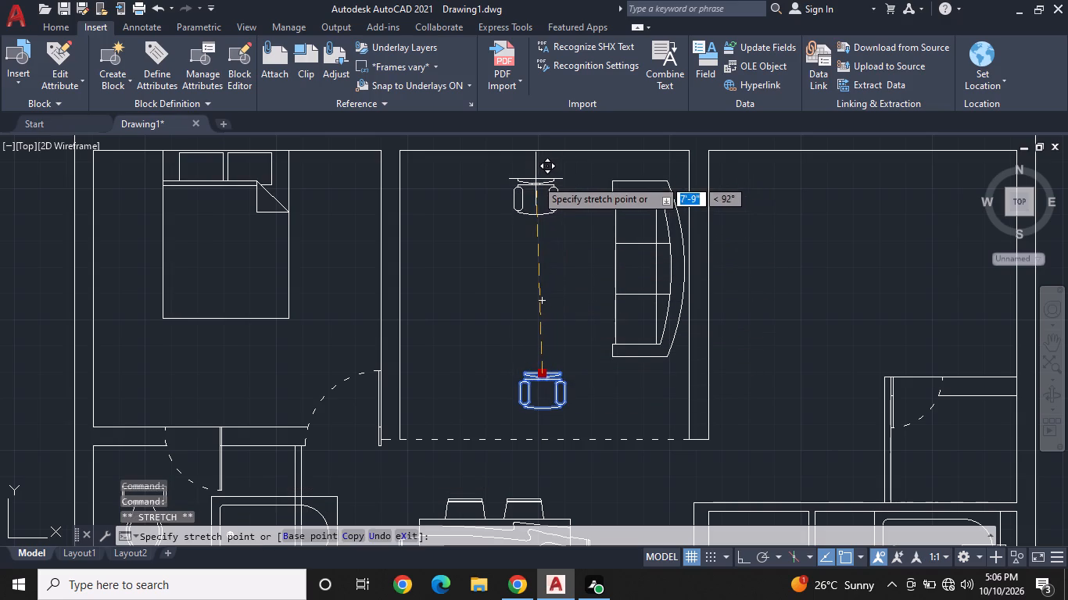
pyautogui.doubleClick(536, 179)
pyautogui.click(658, 161)
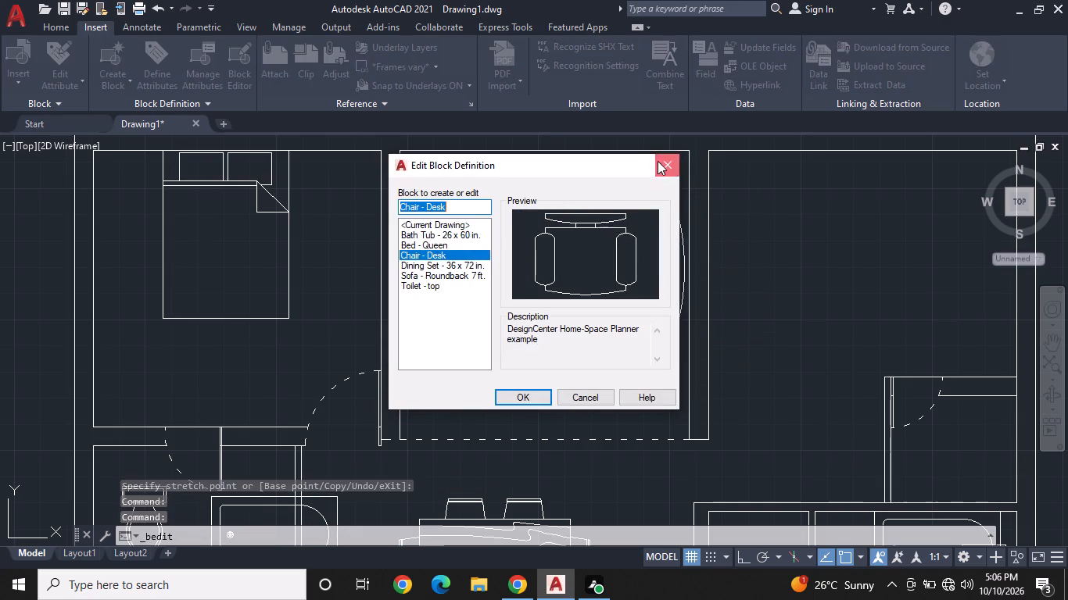
# Copy the desk chair straight down to just above the dashed line at the room's lower edge.
pyautogui.click(559, 198)
pyautogui.rightClick(557, 195)
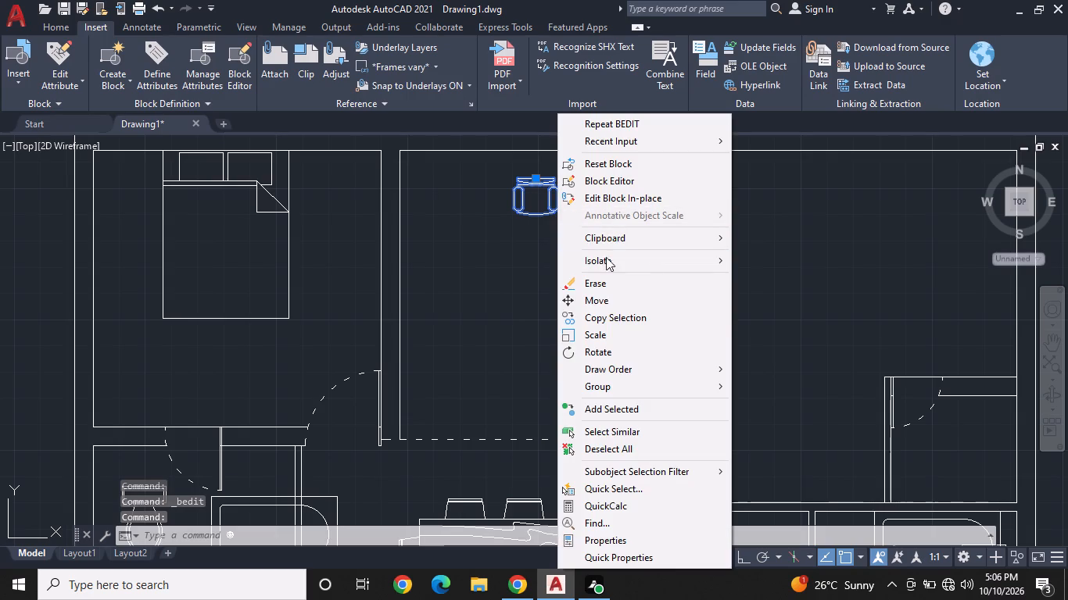
pyautogui.click(615, 312)
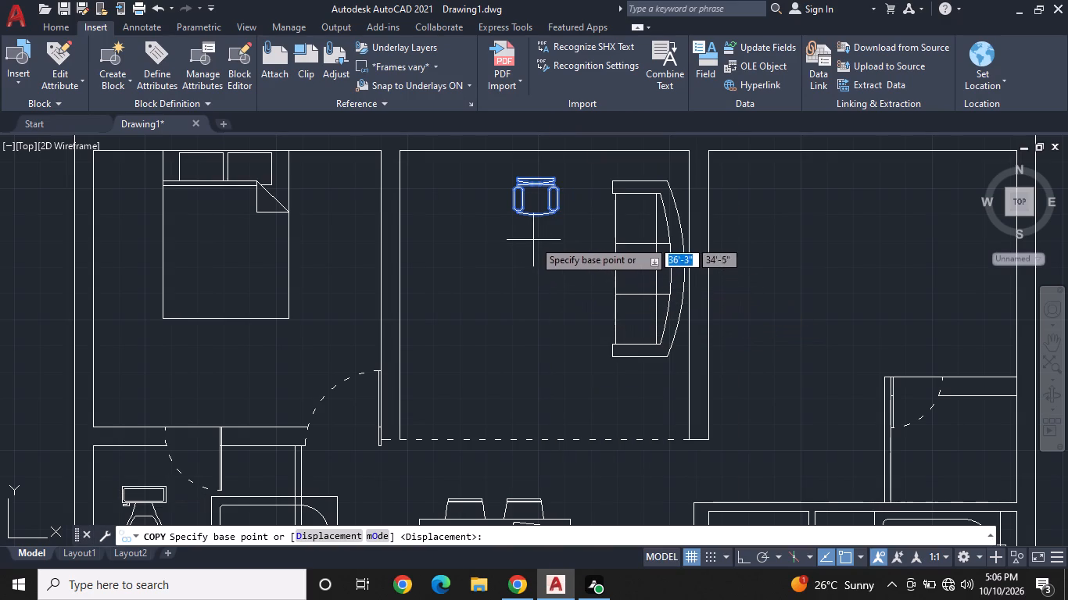
pyautogui.click(545, 204)
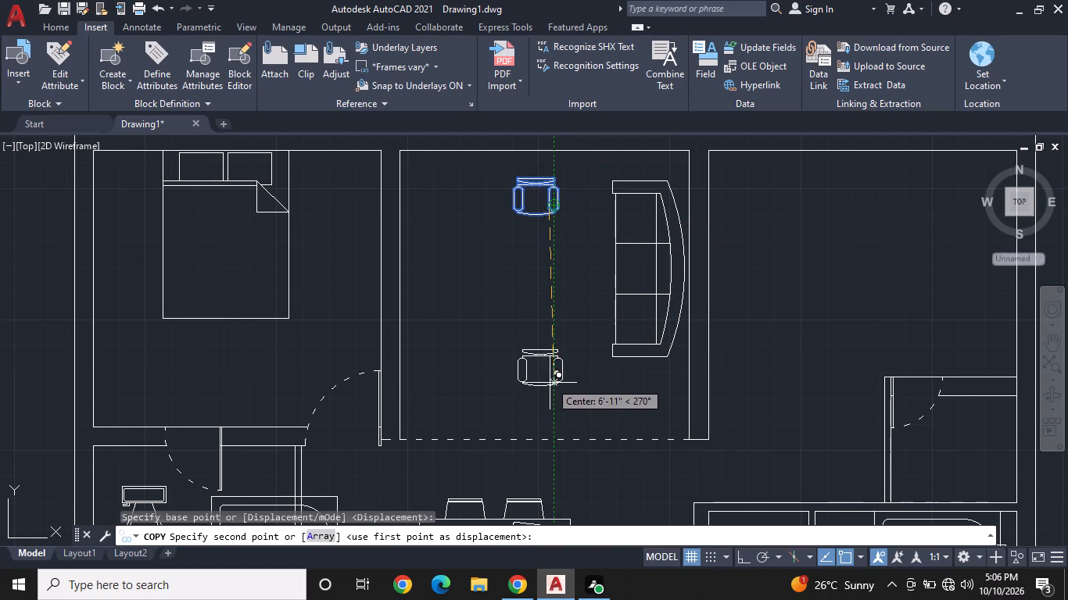
pyautogui.click(550, 399)
pyautogui.press('Escape')
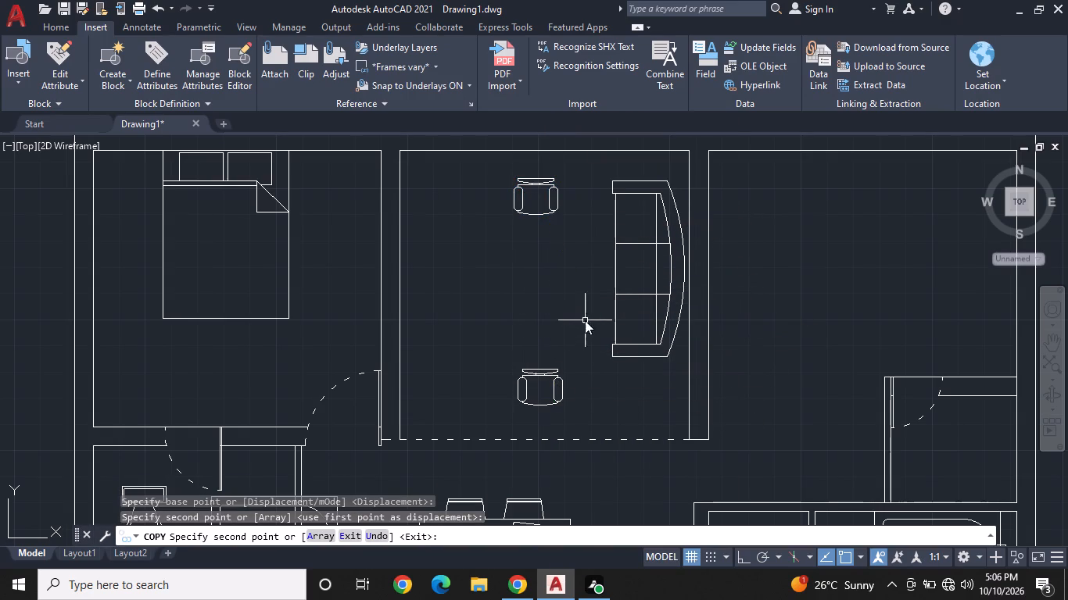
# Rotate the copied desk chair 180° so it faces the upper chair.
pyautogui.click(556, 379)
pyautogui.rightClick(556, 376)
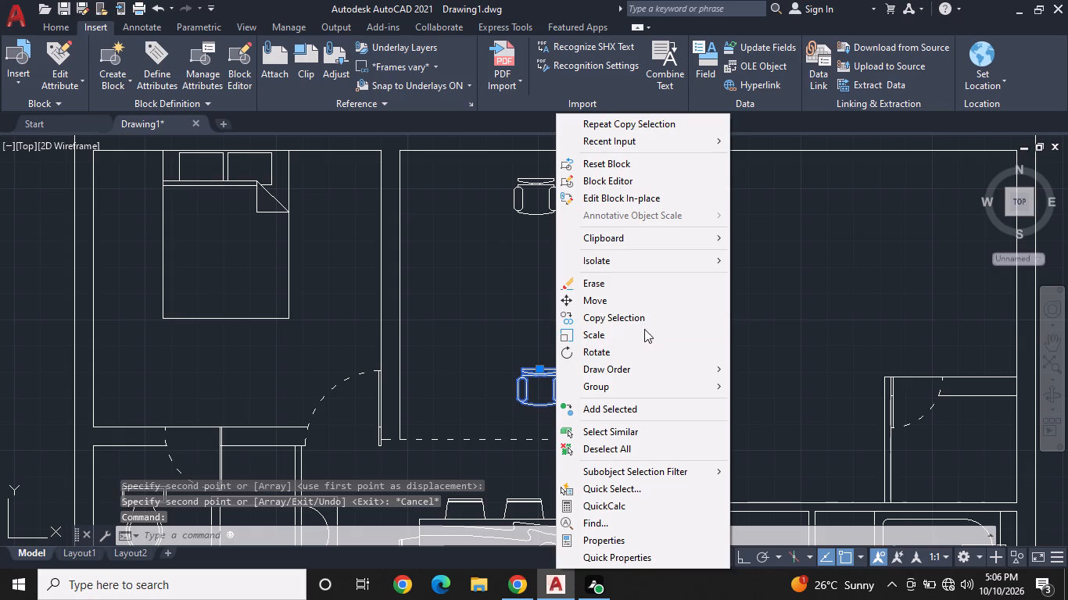
pyautogui.click(646, 353)
pyautogui.click(558, 368)
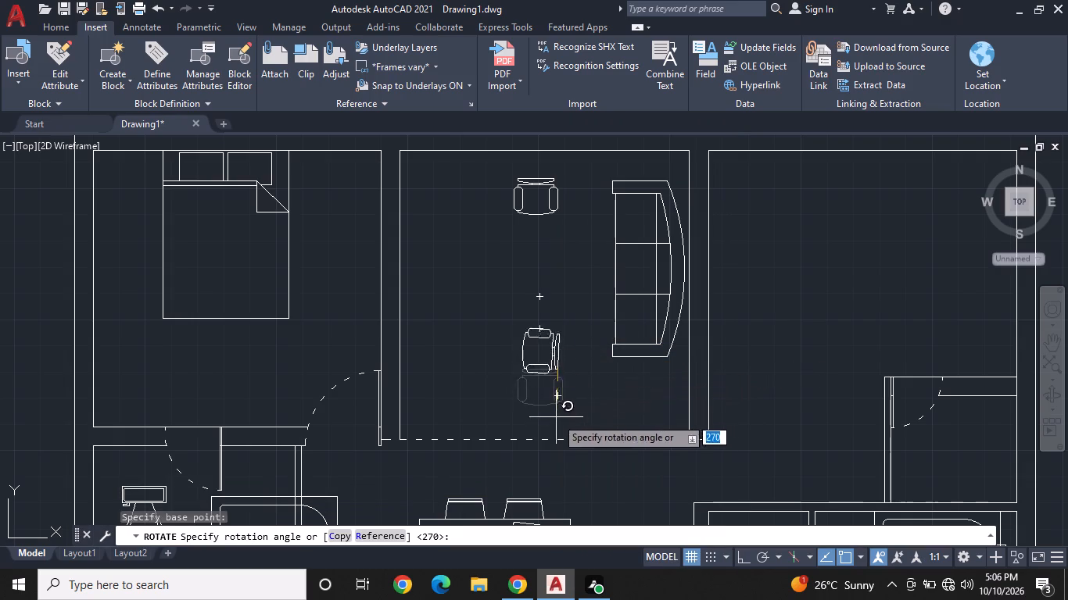
pyautogui.press('F8')
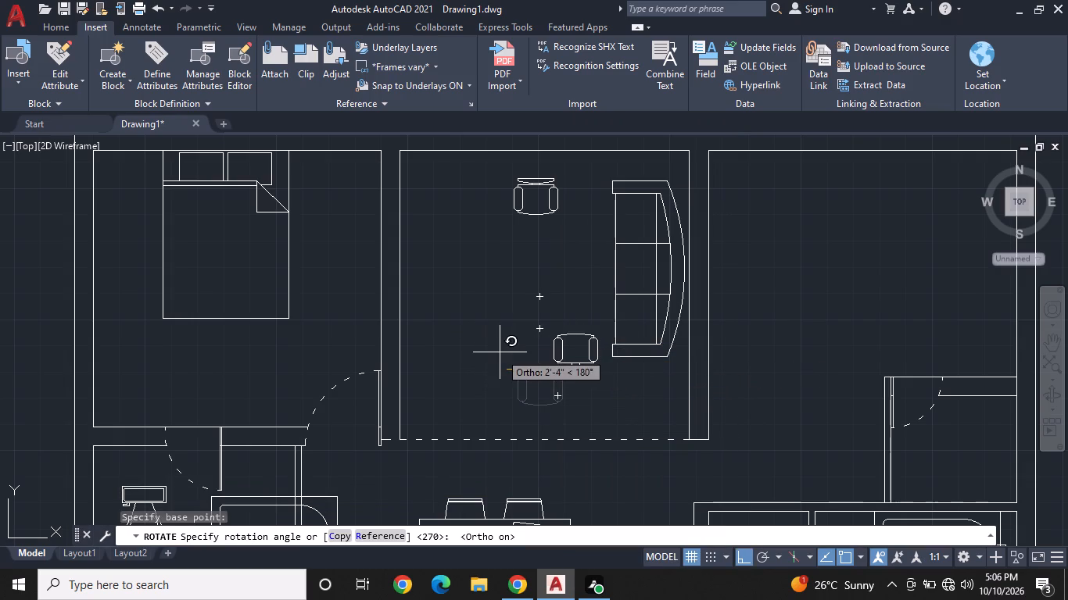
pyautogui.click(500, 352)
# Move the rotated chair down and west so it lines up directly below the upper chair.
pyautogui.click(587, 362)
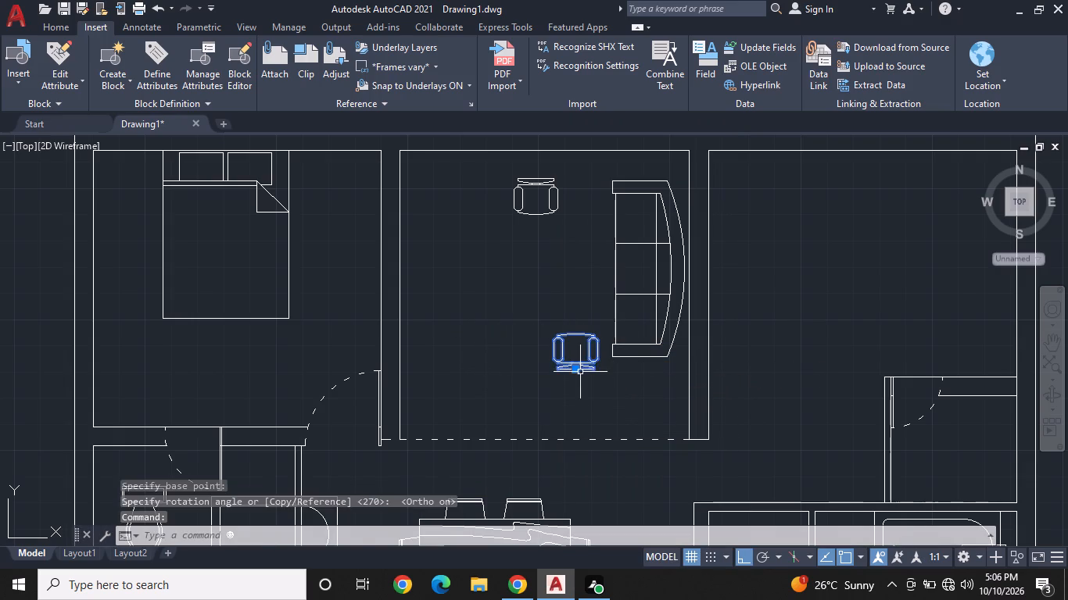
pyautogui.click(579, 373)
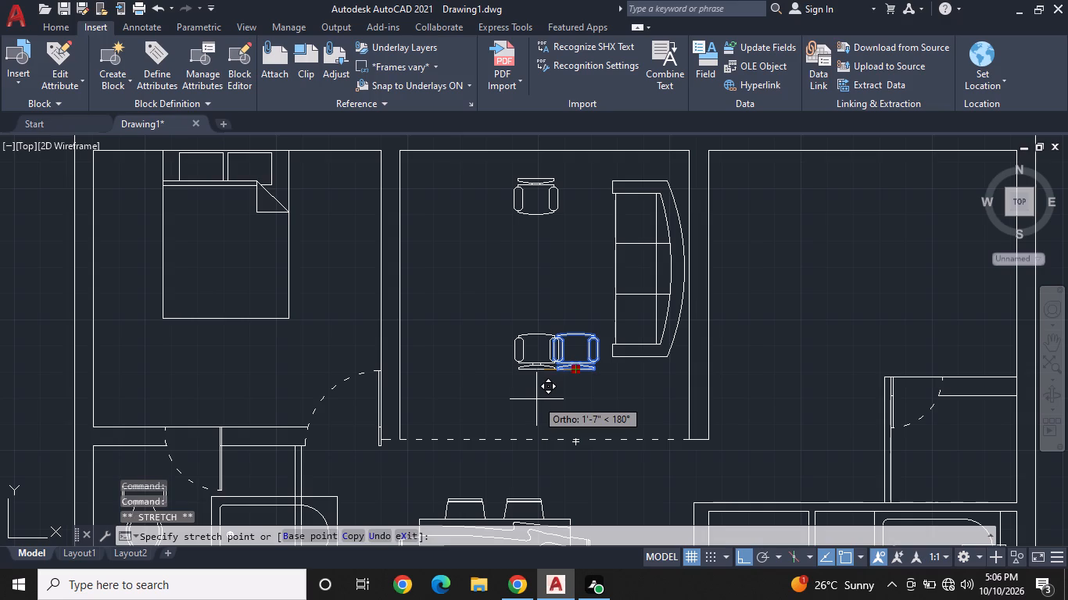
pyautogui.press('F8')
pyautogui.click(535, 404)
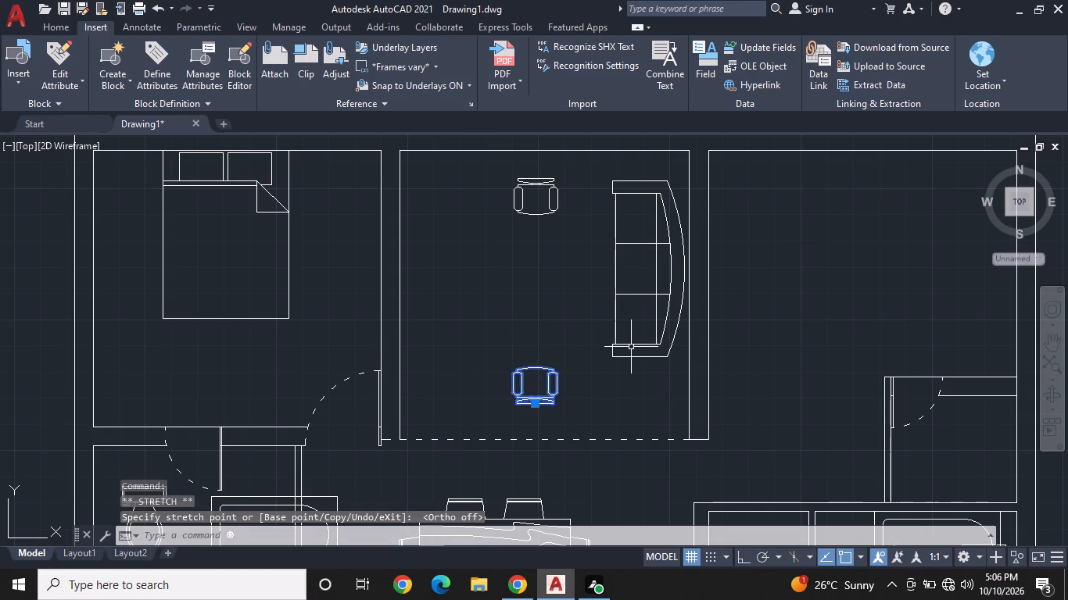
pyautogui.press('Escape')
# Draw a circle of about 1'-3" radius between the two desk chairs as a round table.
pyautogui.press('c')
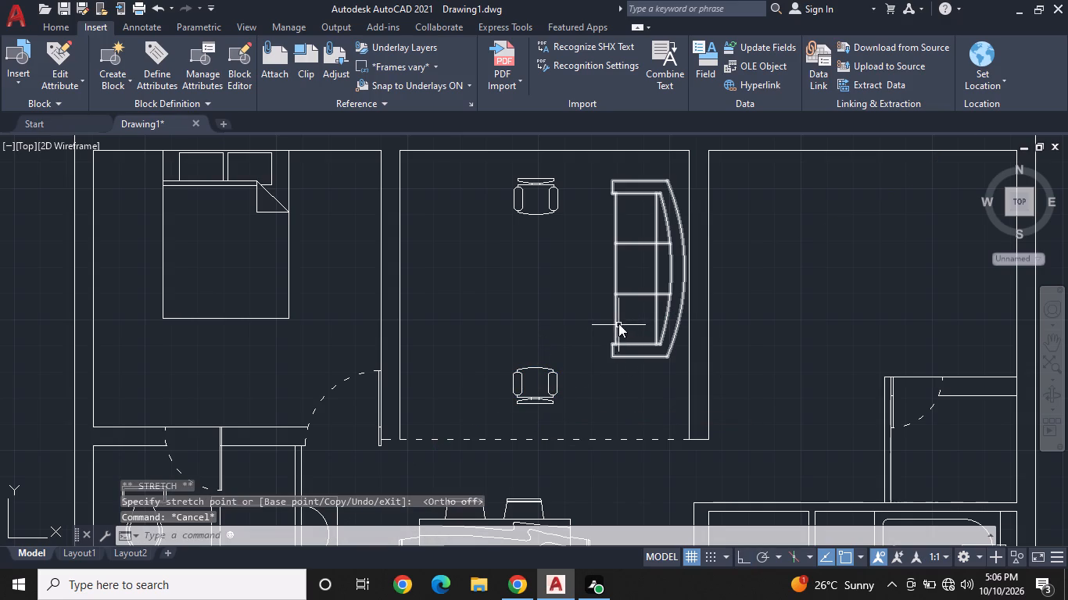
pyautogui.press('space')
pyautogui.click(530, 275)
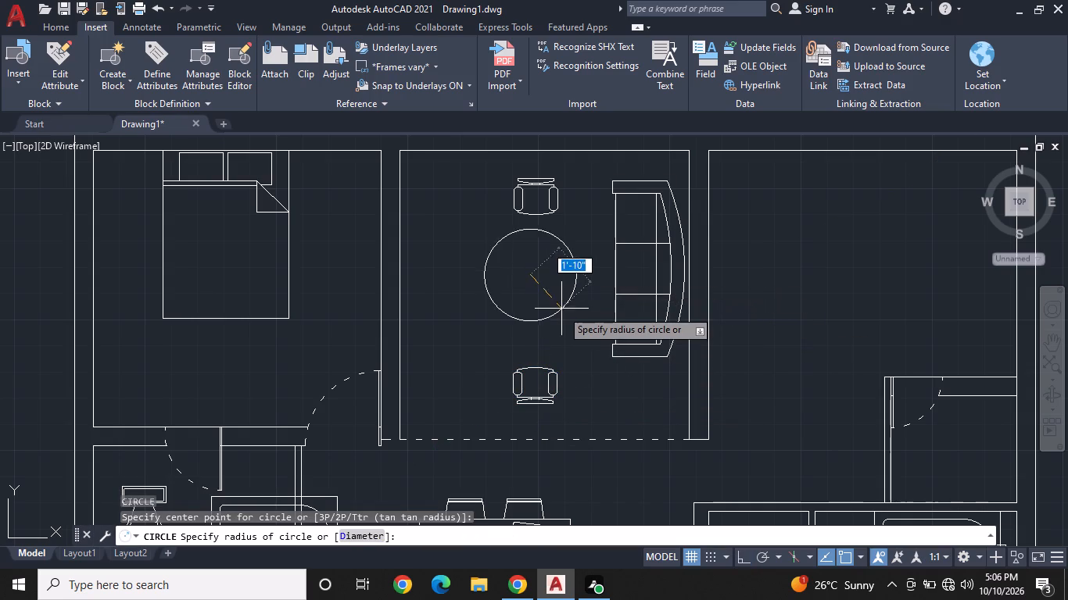
pyautogui.click(558, 288)
# Move the round table slightly down and east, between the two desk chairs and beside the sofa.
pyautogui.click(561, 278)
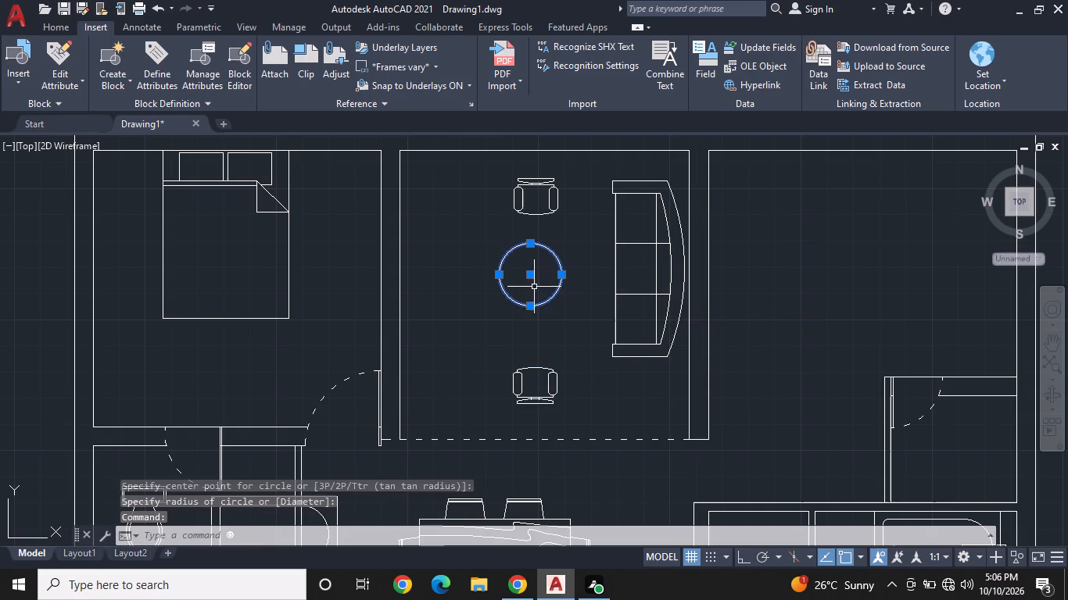
pyautogui.click(529, 275)
pyautogui.click(541, 295)
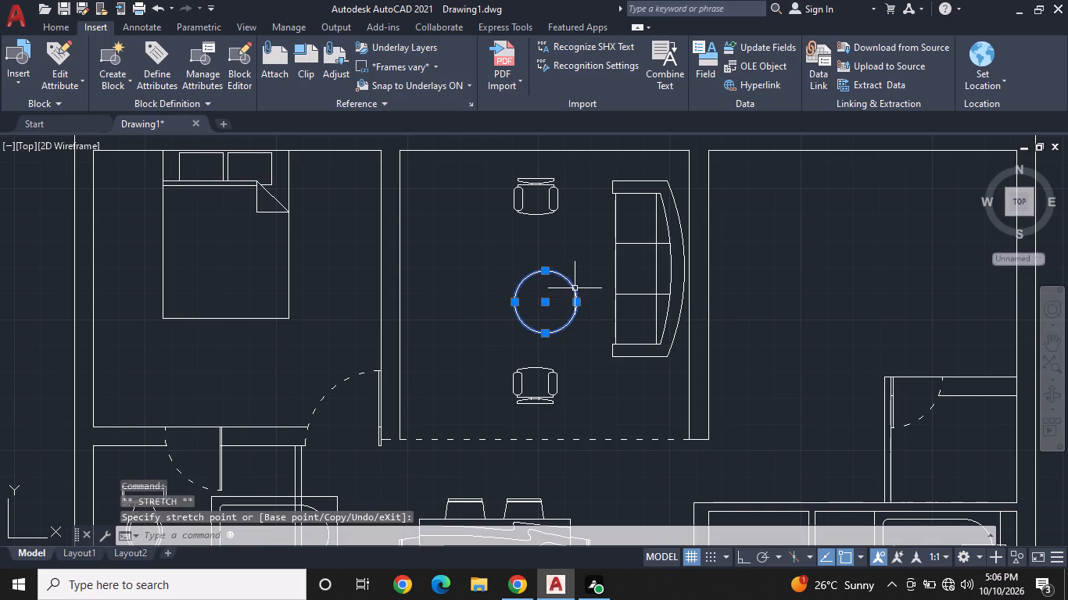
pyautogui.press('Escape')
# Draw an L-shaped counter edge in the upper east room, about 9'-3" east from its west wall, and about 6'-1" down to the closet wall.
pyautogui.scroll(-1, 624, 302)
pyautogui.moveTo(647, 342); pyautogui.dragTo(563, 298, button='middle')
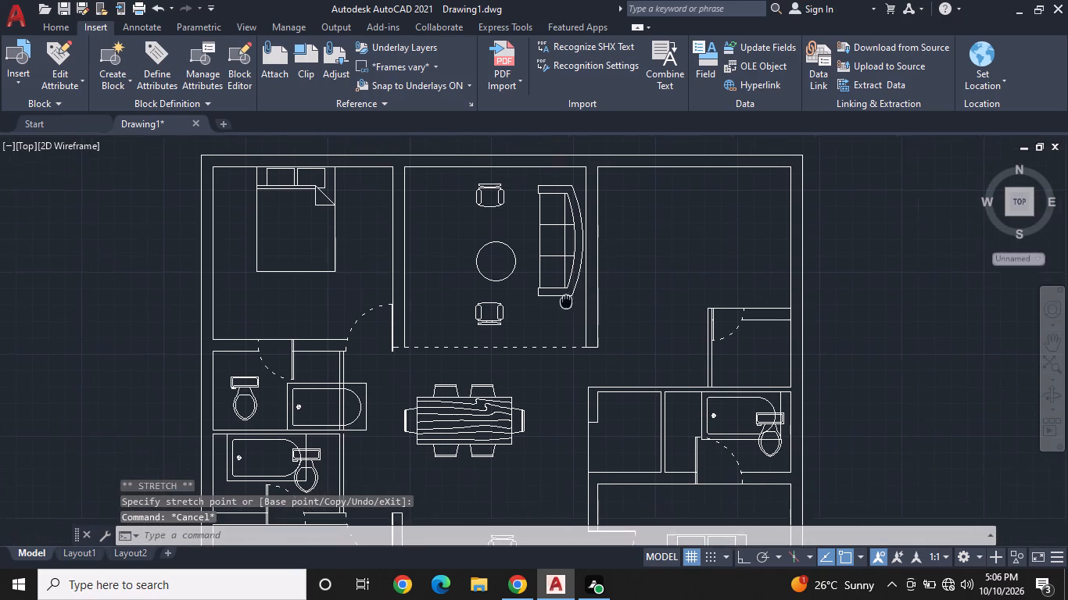
pyautogui.moveTo(563, 298); pyautogui.dragTo(558, 296, button='middle')
pyautogui.moveTo(715, 316); pyautogui.dragTo(609, 347, button='middle')
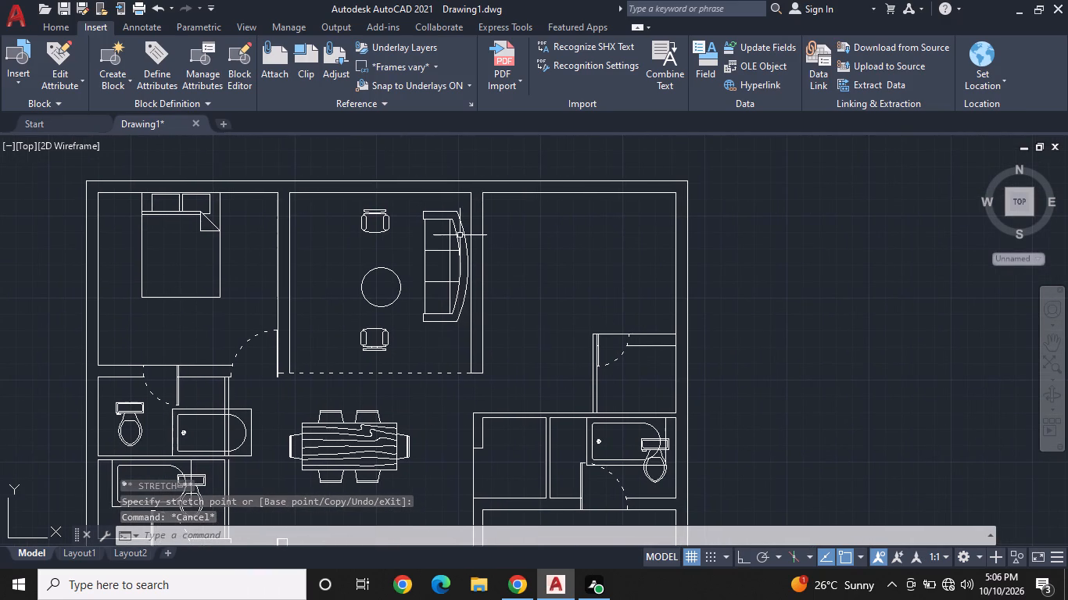
pyautogui.click(51, 24)
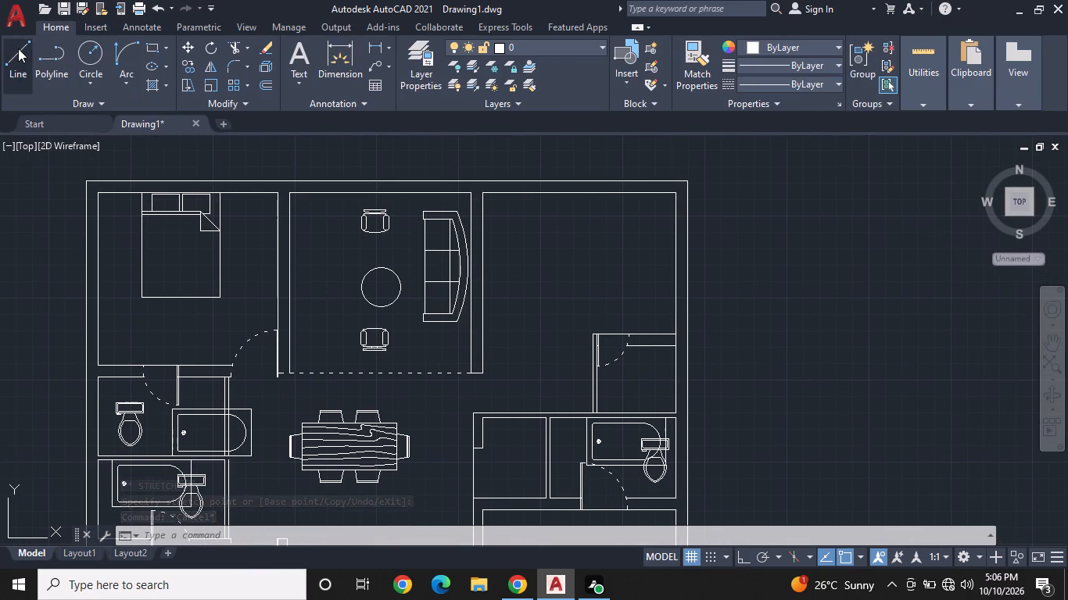
pyautogui.click(17, 48)
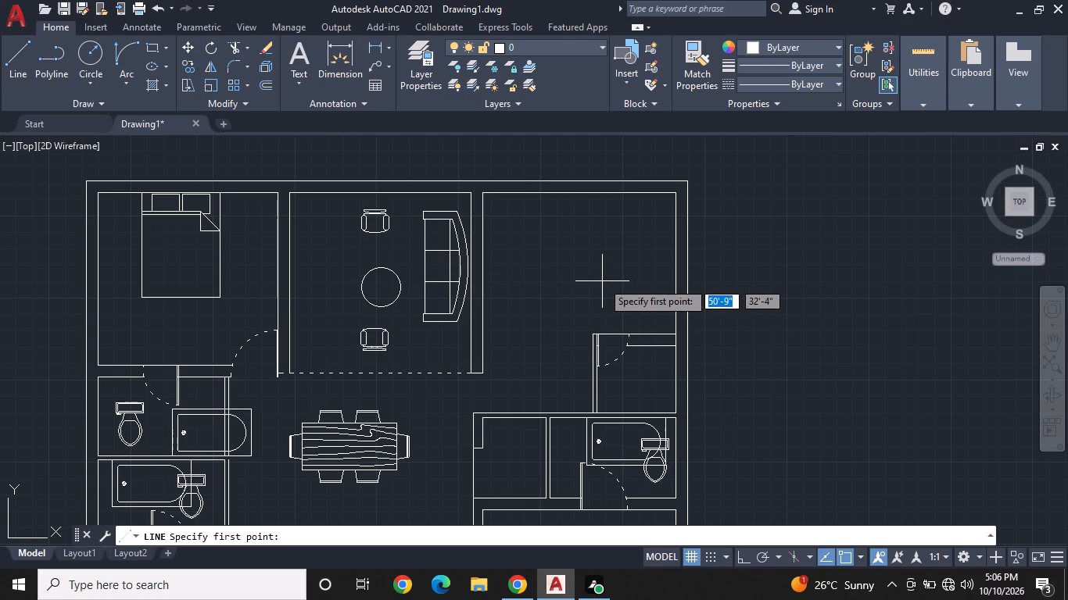
pyautogui.click(484, 238)
pyautogui.press('F8')
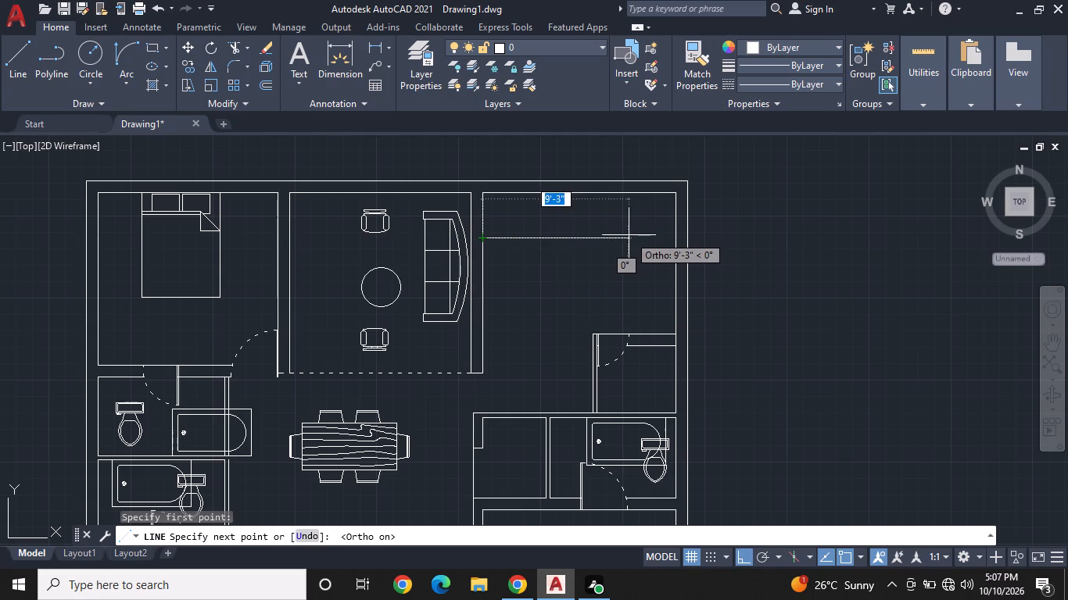
pyautogui.click(628, 235)
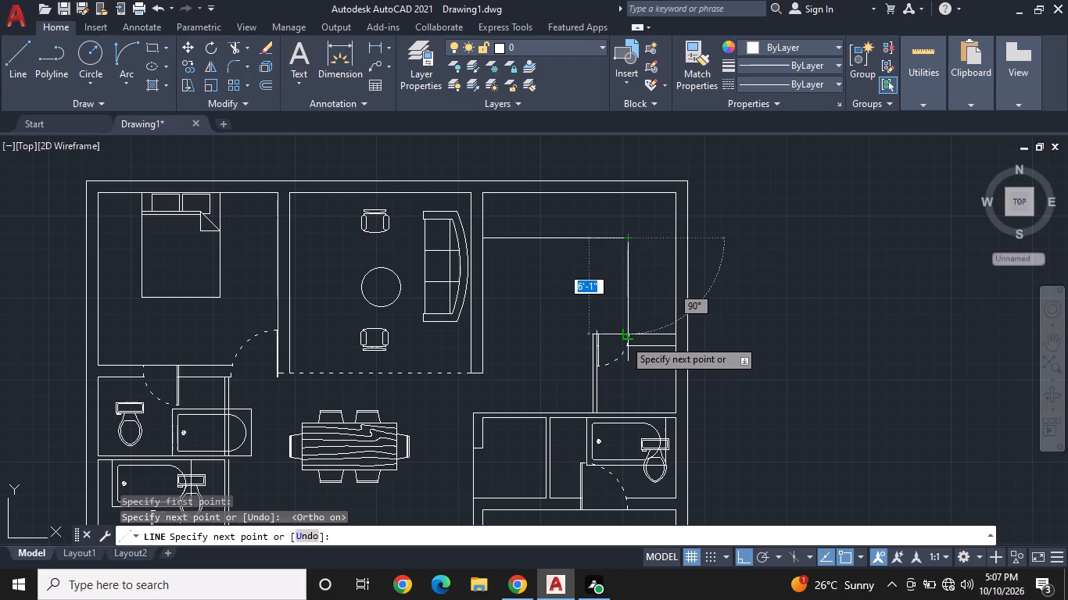
pyautogui.click(624, 339)
pyautogui.press('space')
# Draw a rectangle for the stove on the counter along the upper wall, leaving a small gap at the wall and counter edge.
pyautogui.moveTo(623, 274); pyautogui.dragTo(647, 331, button='middle')
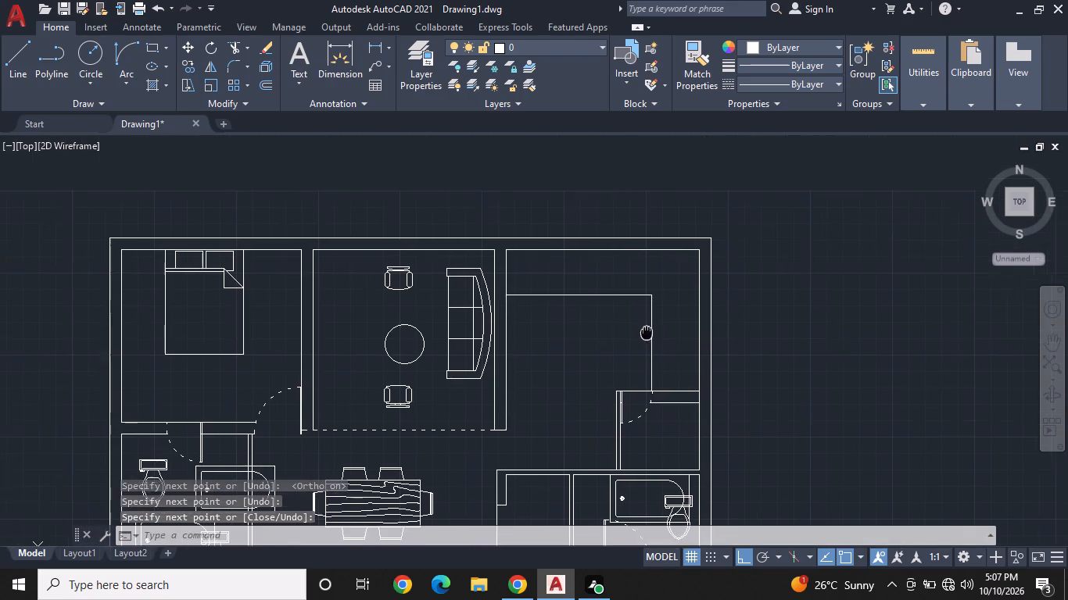
pyautogui.moveTo(647, 331); pyautogui.dragTo(647, 332, button='middle')
pyautogui.scroll(2, 636, 309)
pyautogui.moveTo(599, 270); pyautogui.dragTo(654, 329, button='middle')
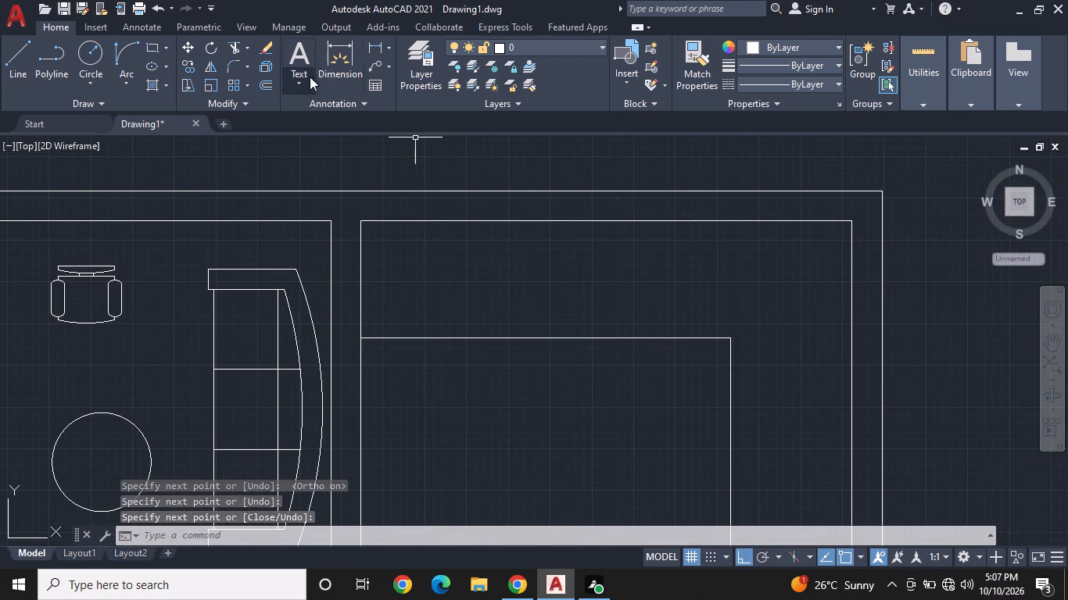
pyautogui.click(153, 46)
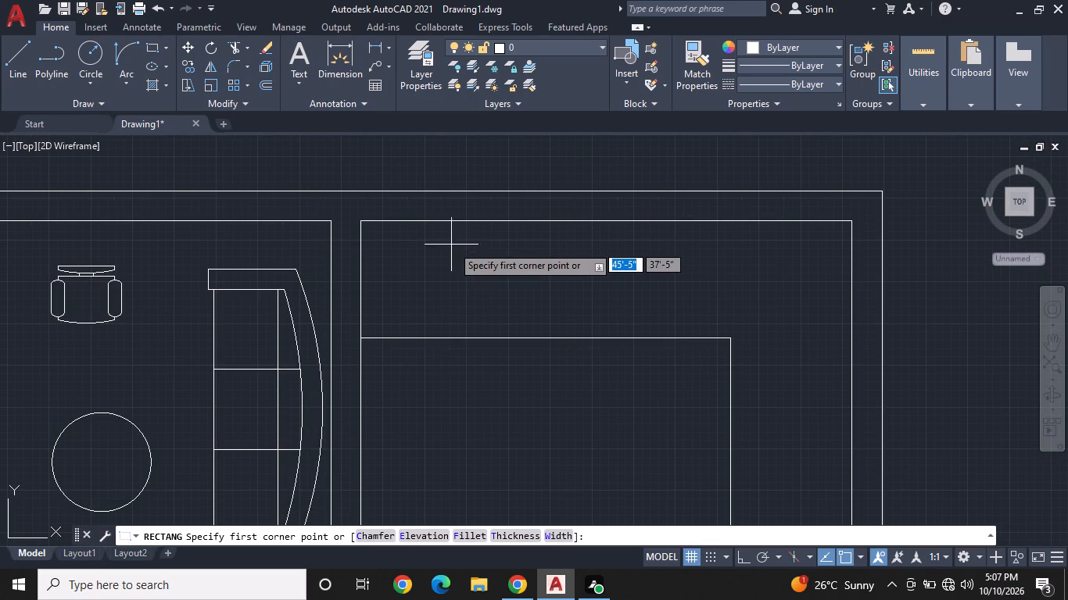
pyautogui.click(470, 230)
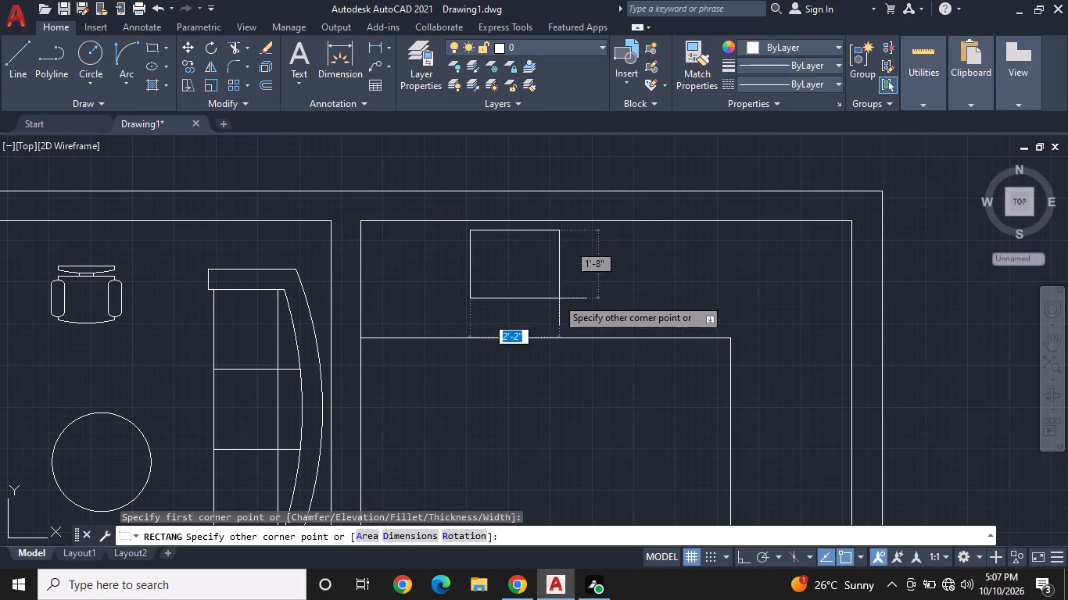
pyautogui.click(631, 327)
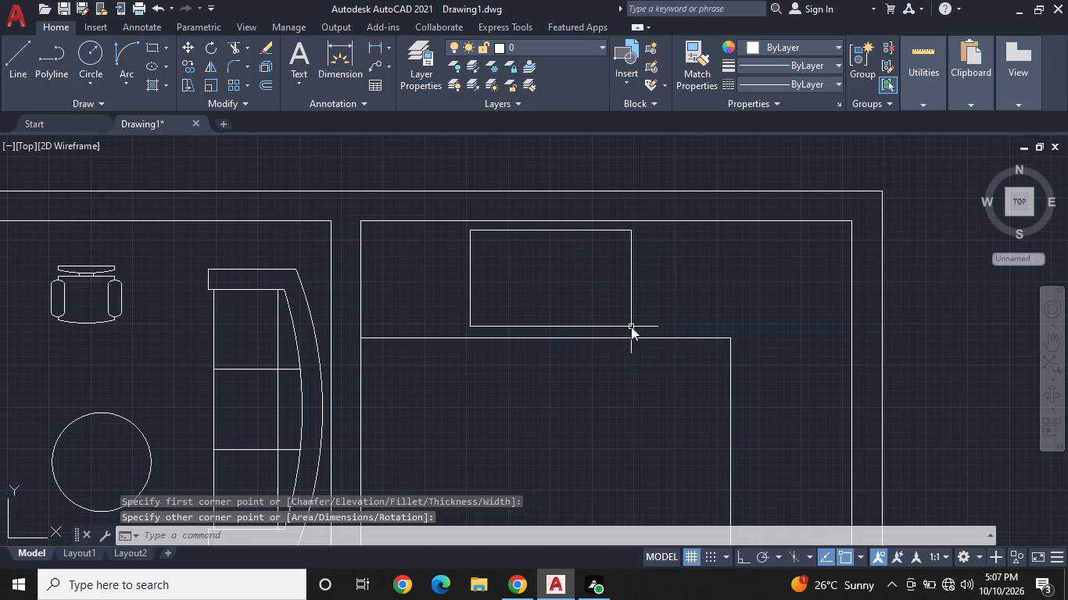
# Draw a burner circle of about 5" radius in the upper west part of the stove rectangle.
pyautogui.press('c')
pyautogui.press('space')
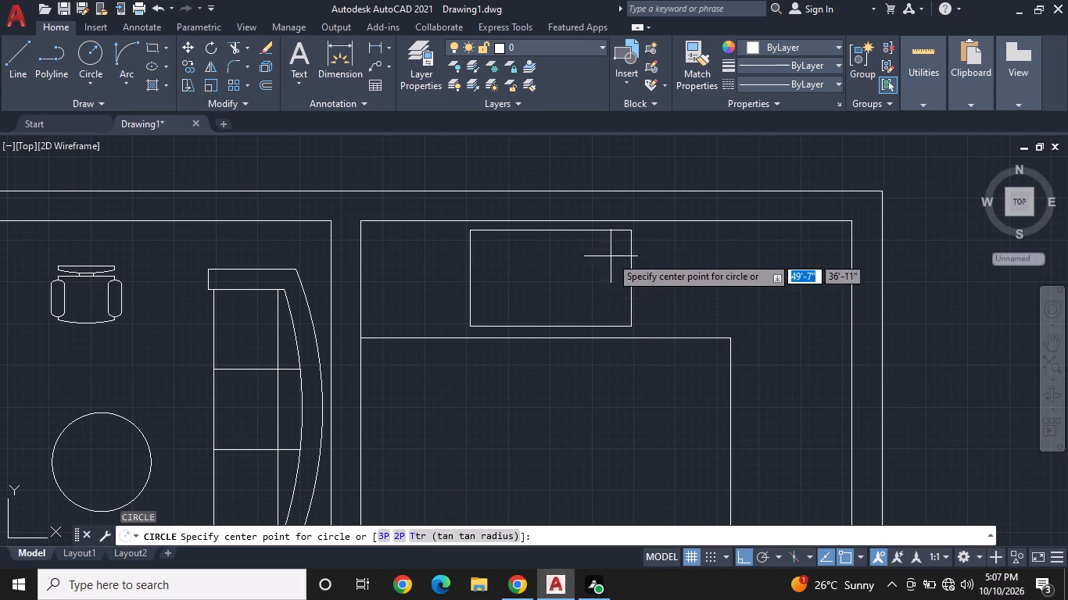
pyautogui.scroll(2, 523, 255)
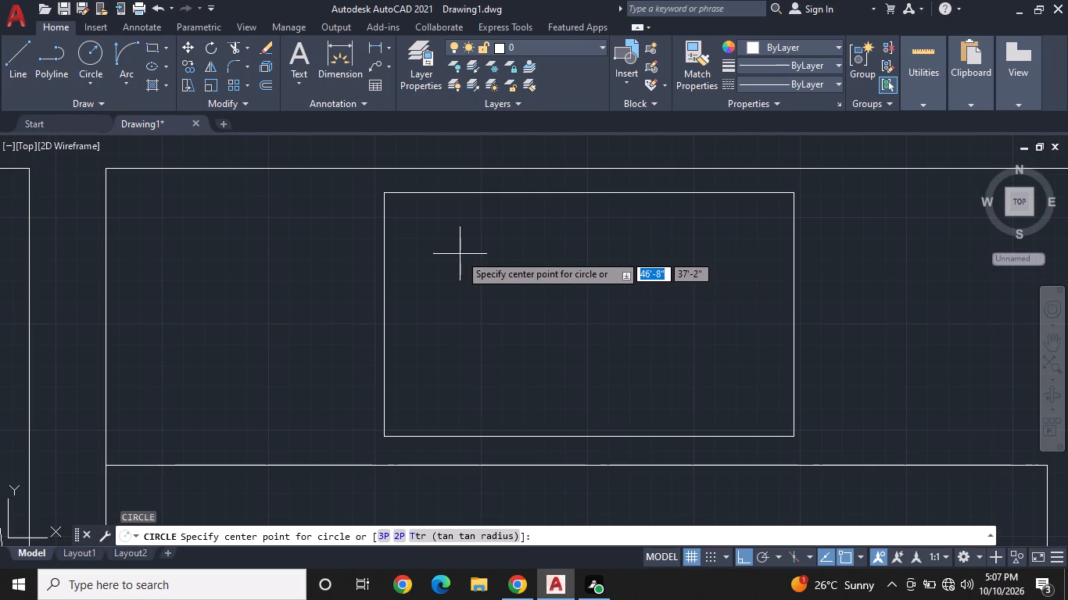
pyautogui.click(465, 285)
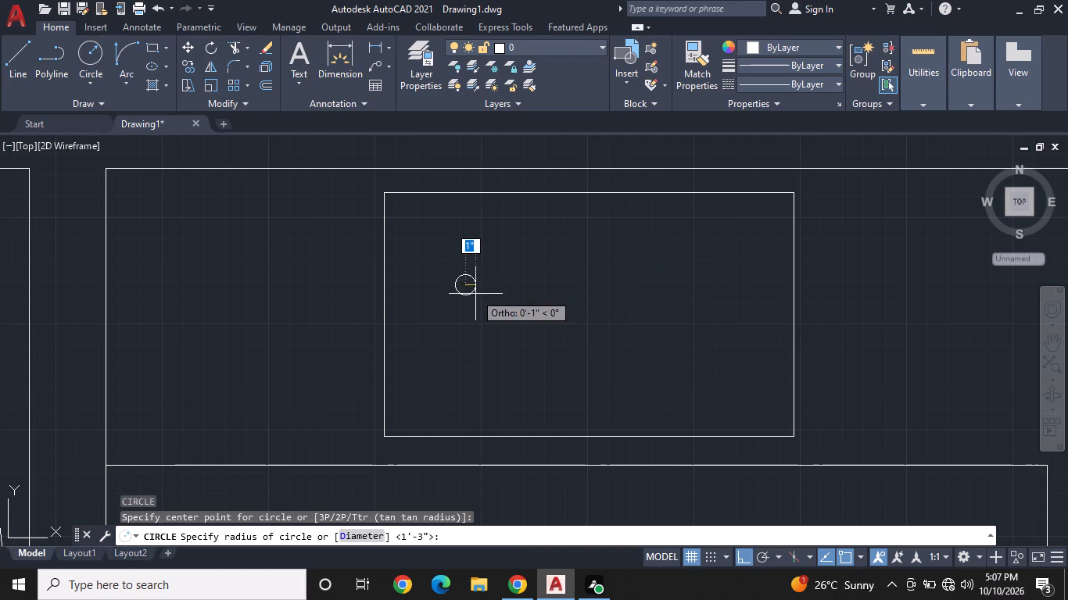
pyautogui.click(506, 321)
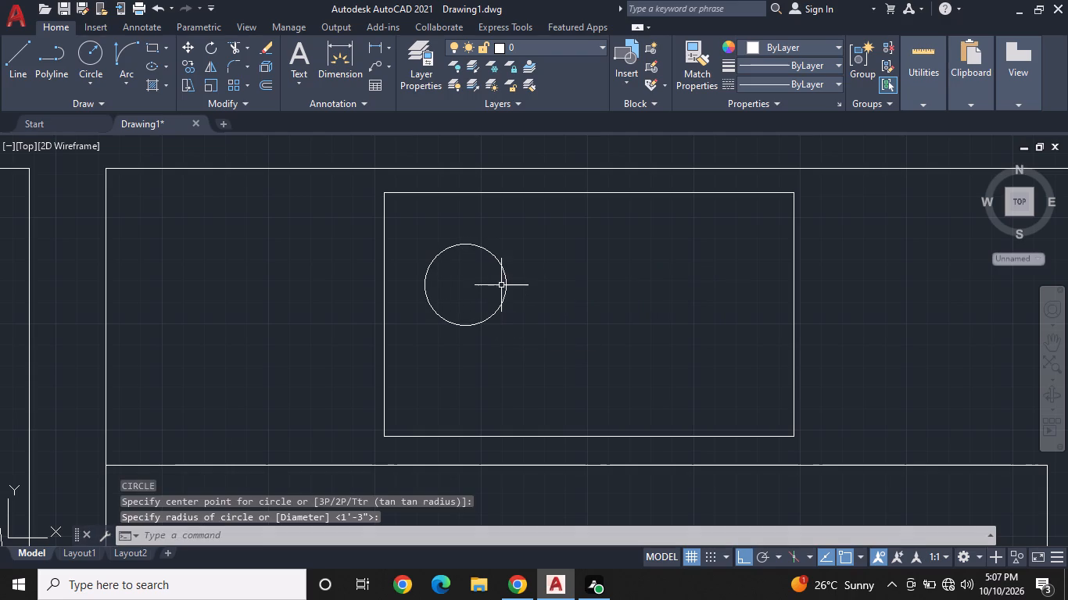
# Copy the burner circle straight up by about 2" so the two circles overlap.
pyautogui.rightClick(506, 280)
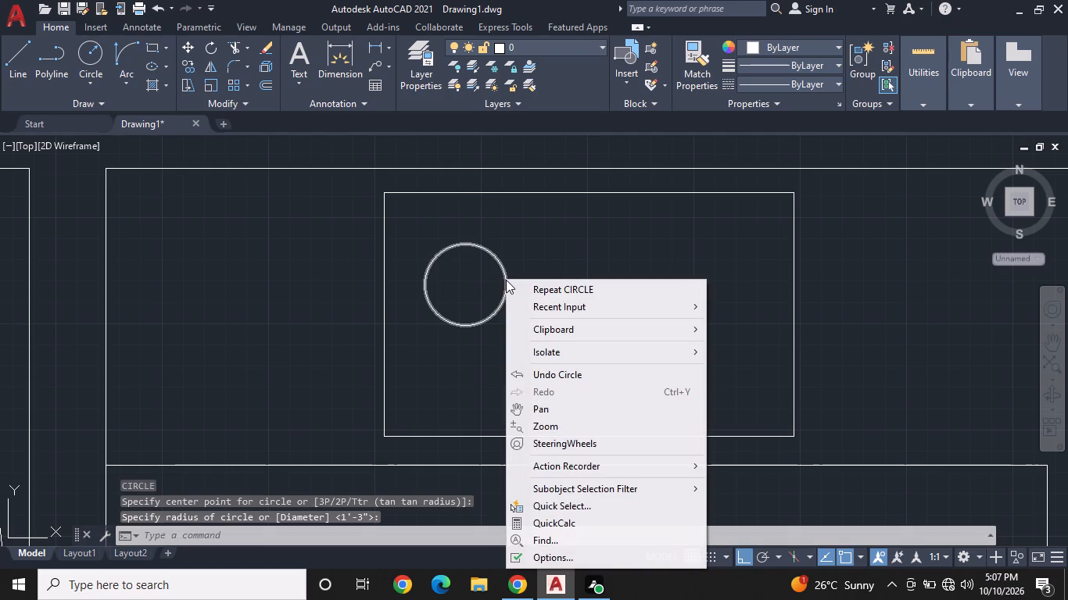
pyautogui.press('Escape')
pyautogui.click(506, 280)
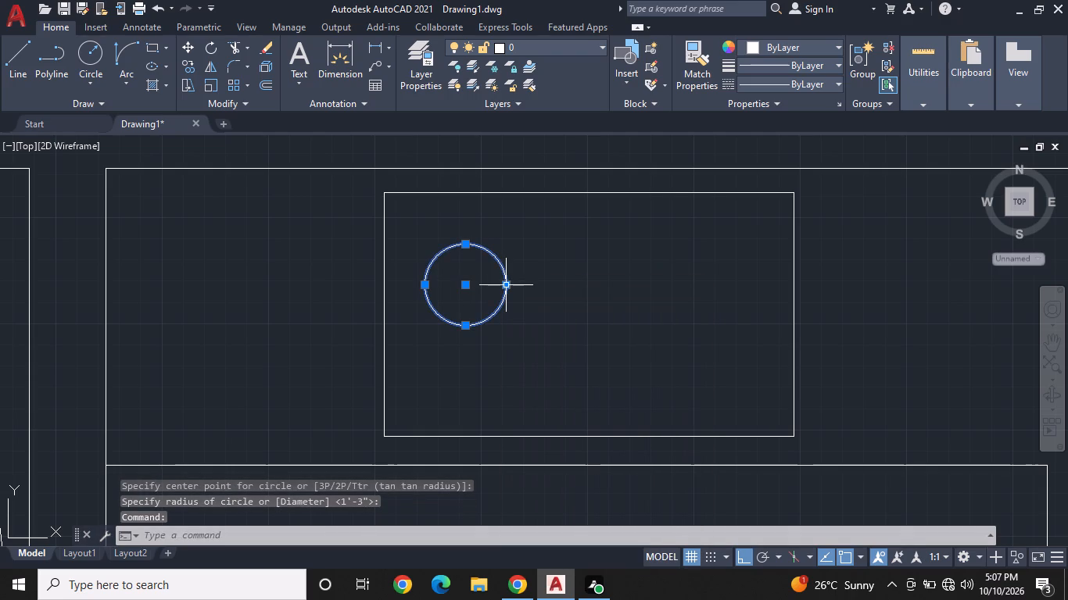
pyautogui.rightClick(502, 289)
pyautogui.click(570, 316)
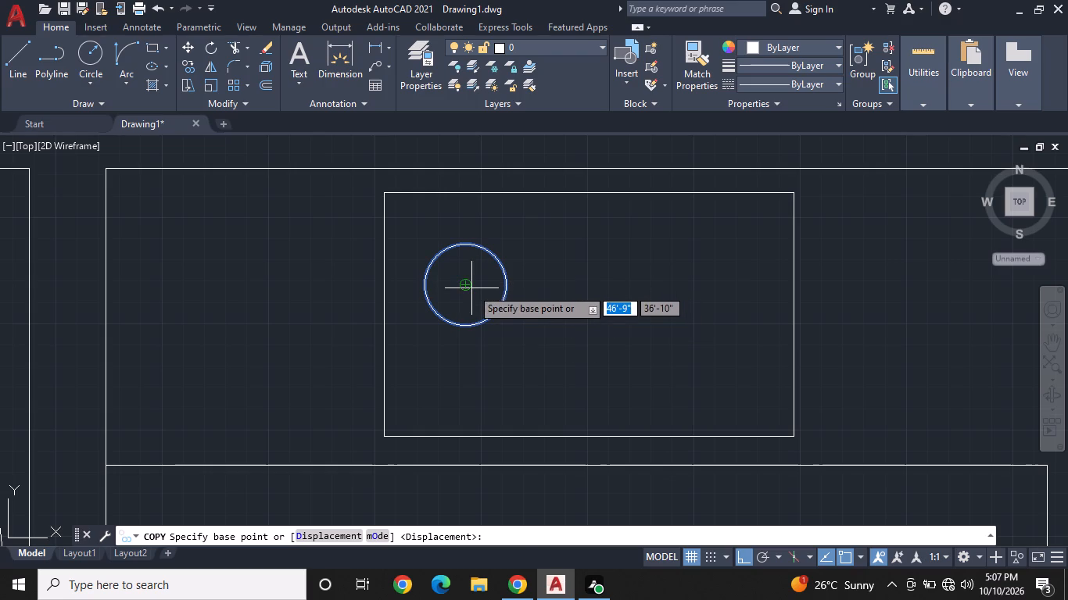
pyautogui.click(468, 284)
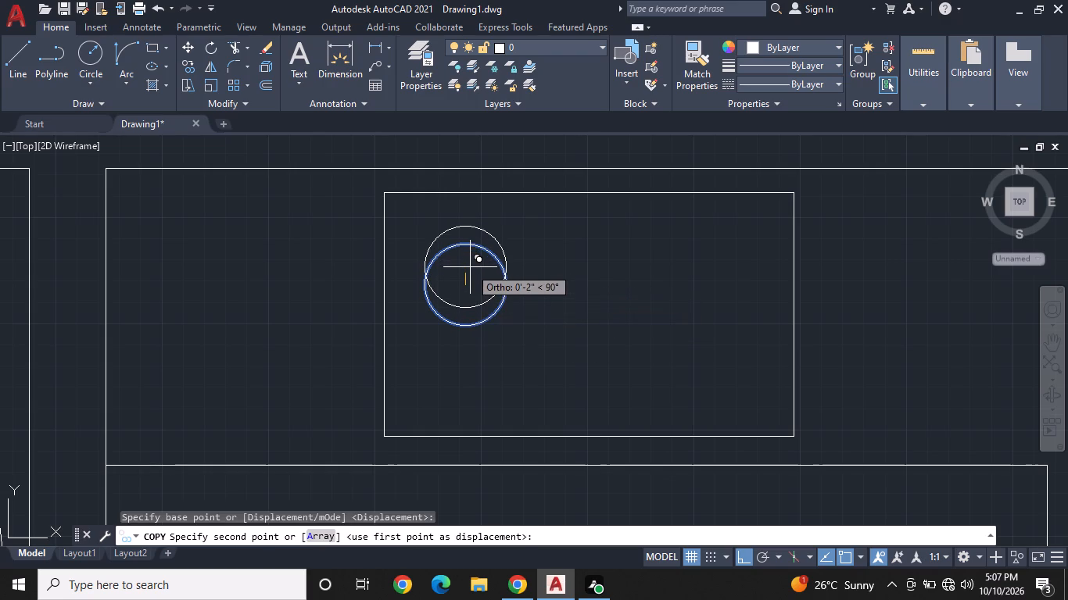
pyautogui.click(469, 267)
pyautogui.press('Escape')
# Copy the pair of overlapping burner circles horizontally to the east side of the stove rectangle.
pyautogui.click(521, 273)
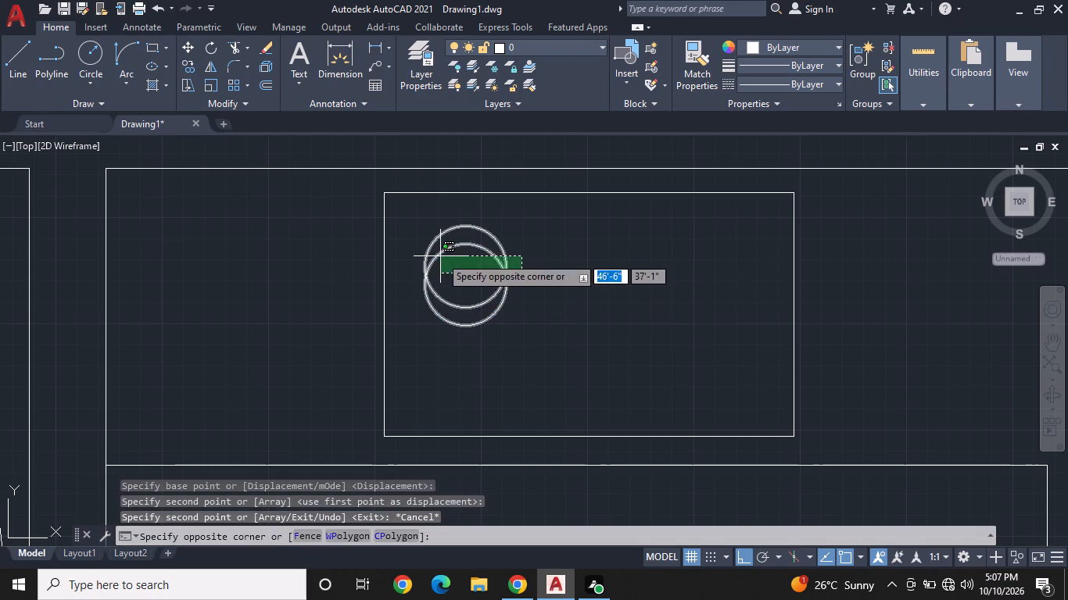
pyautogui.click(439, 256)
pyautogui.rightClick(475, 259)
pyautogui.click(536, 337)
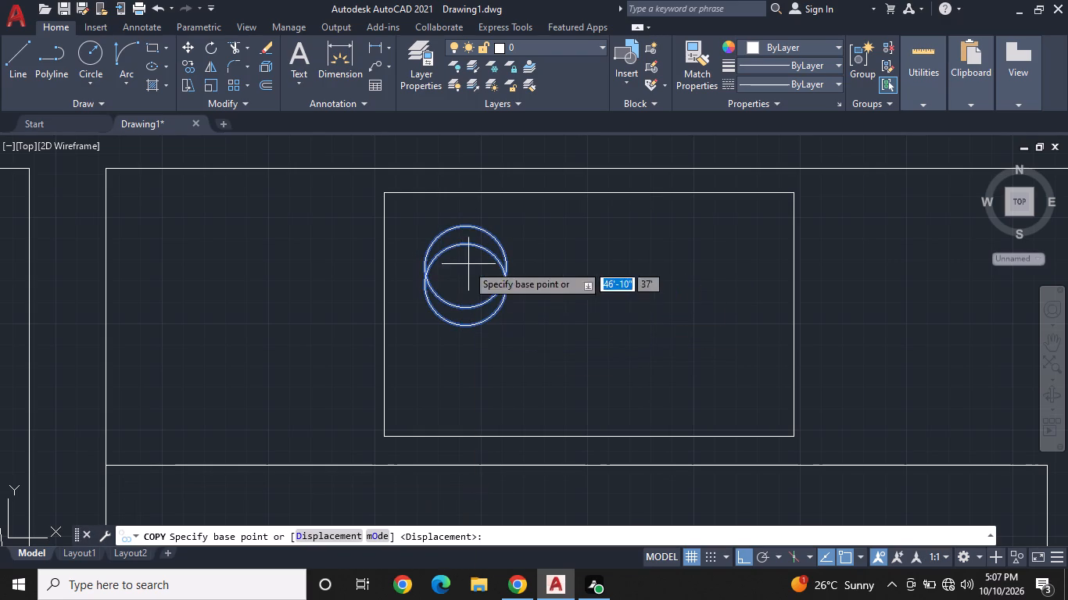
pyautogui.click(464, 285)
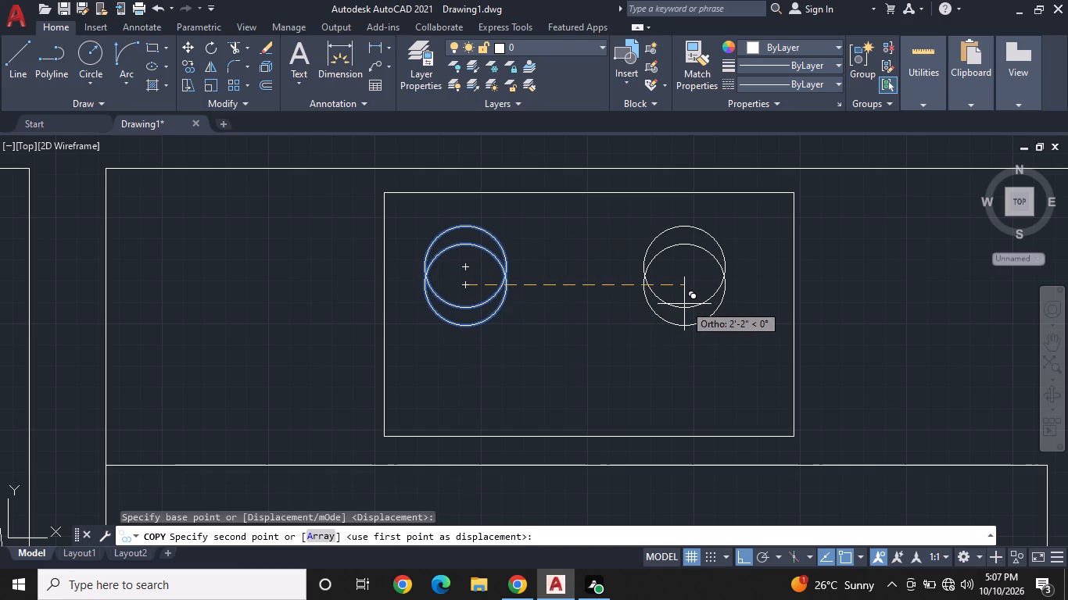
pyautogui.click(693, 312)
pyautogui.press('space')
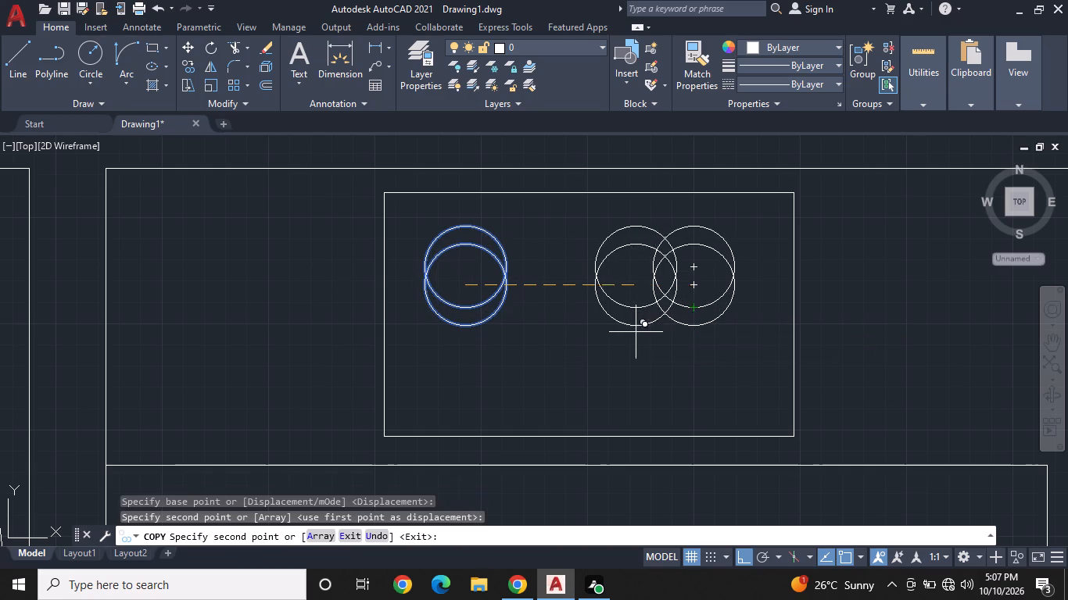
# Draw a horizontal line across the full width of the stove rectangle, below the burners, to form a control strip.
pyautogui.click(20, 58)
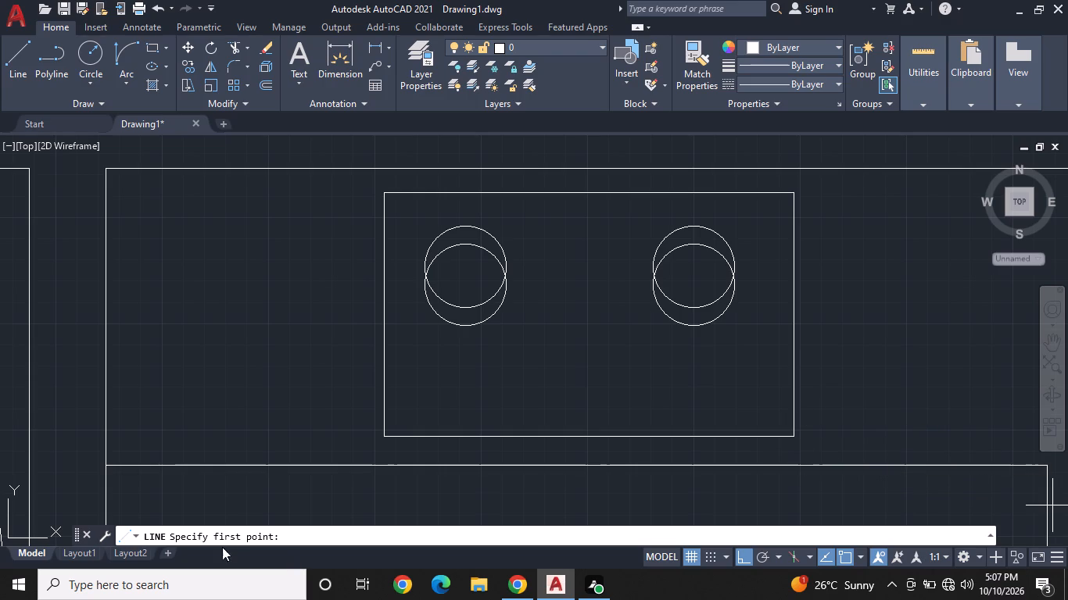
pyautogui.click(388, 362)
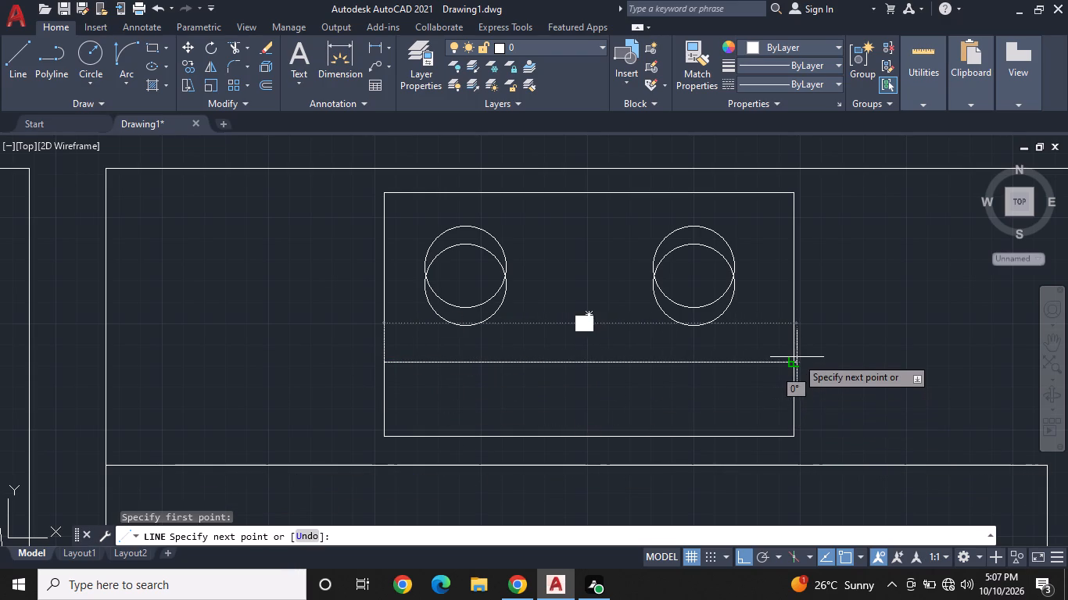
pyautogui.click(794, 366)
pyautogui.press('space')
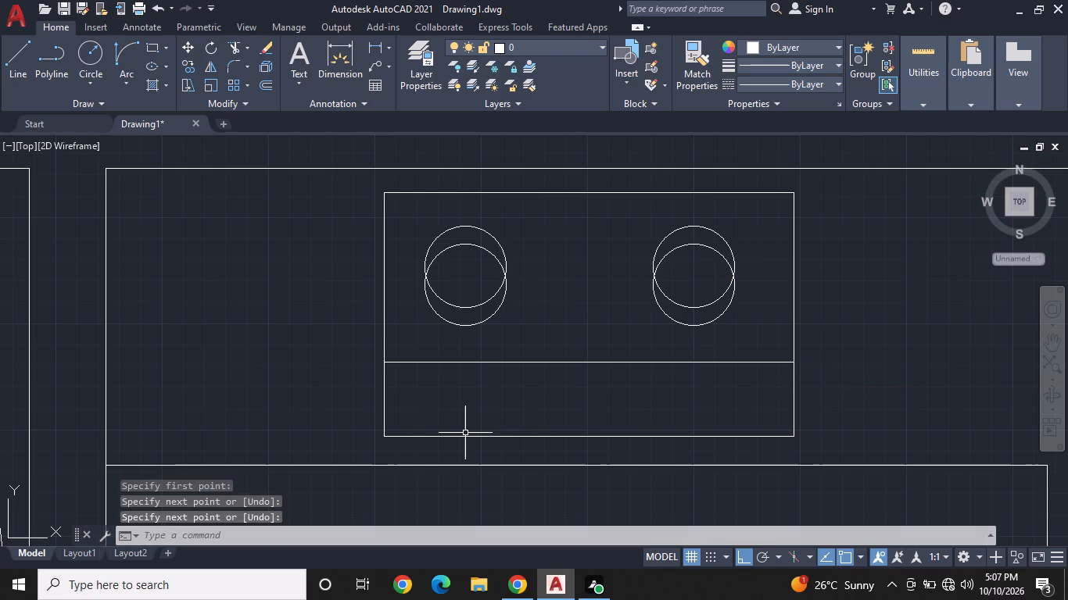
# Draw a small knob circle of about 1" radius in the control strip, below the west burner.
pyautogui.write('c')
pyautogui.press('space')
pyautogui.click(457, 399)
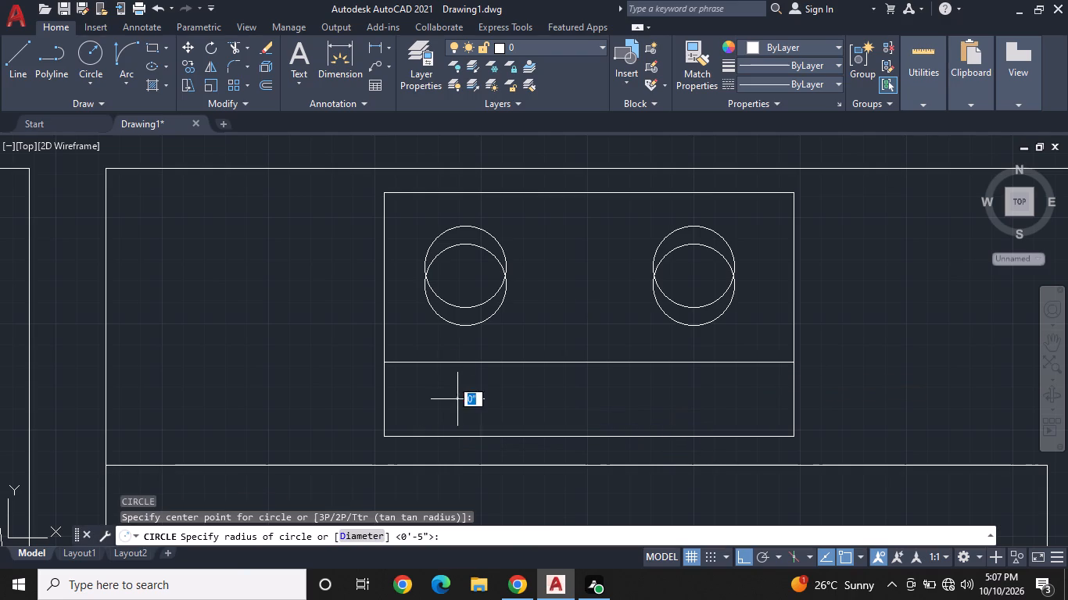
pyautogui.click(469, 412)
# Copy the small knob circle up by about 1" within the control strip so the two circles overlap.
pyautogui.click(468, 402)
pyautogui.rightClick(468, 402)
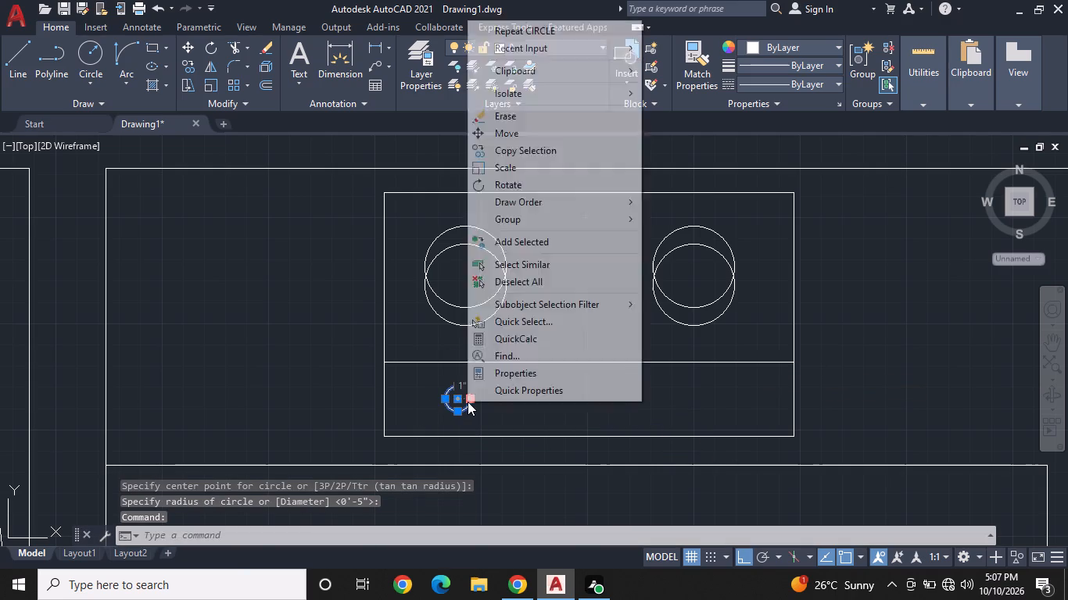
pyautogui.click(535, 145)
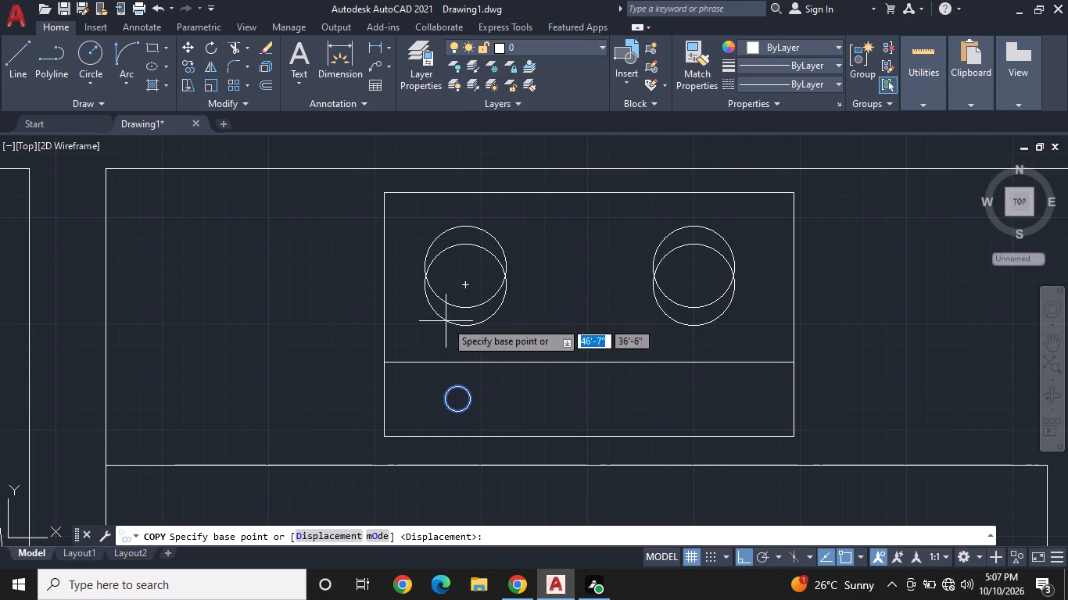
pyautogui.click(462, 396)
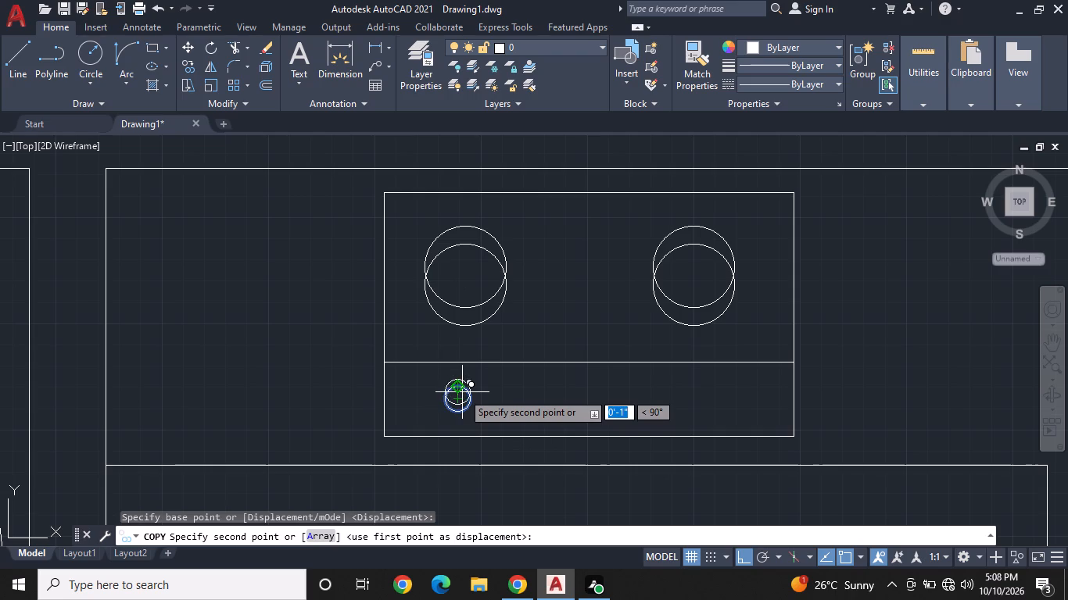
pyautogui.scroll(1, 462, 383)
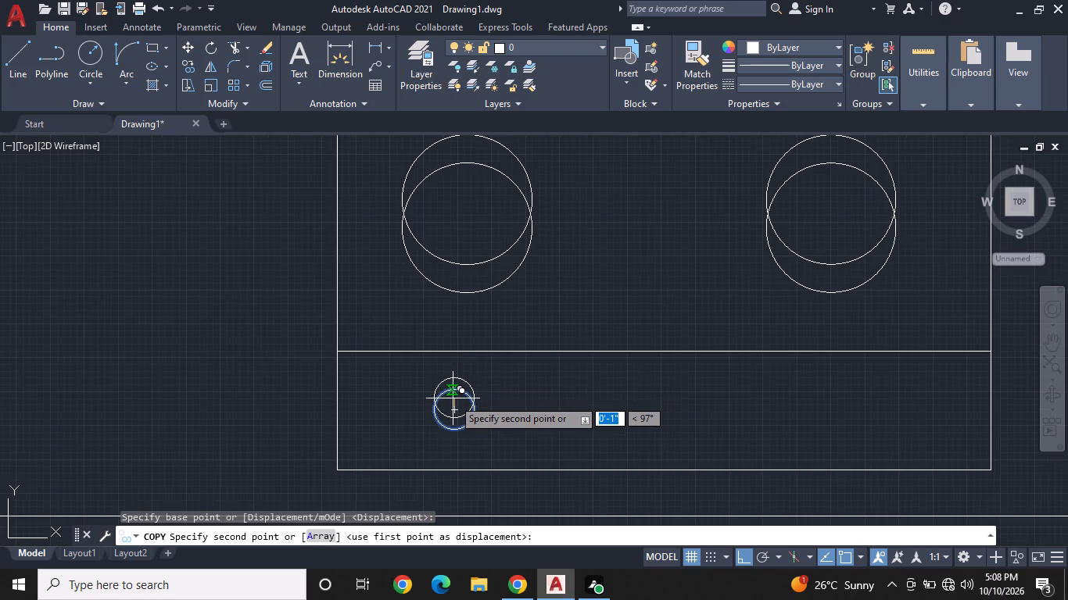
pyautogui.click(453, 398)
pyautogui.press('Escape')
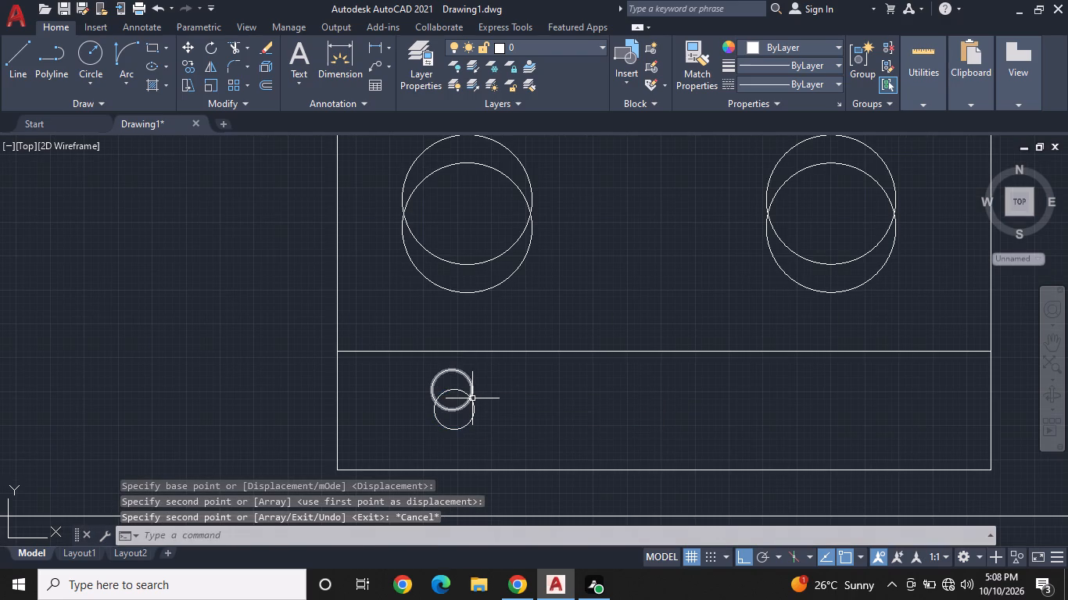
# Copy the pair of overlapping knob circles horizontally to the east side of the control strip, below the east burner.
pyautogui.click(472, 398)
pyautogui.click(461, 420)
pyautogui.click(478, 419)
pyautogui.click(479, 414)
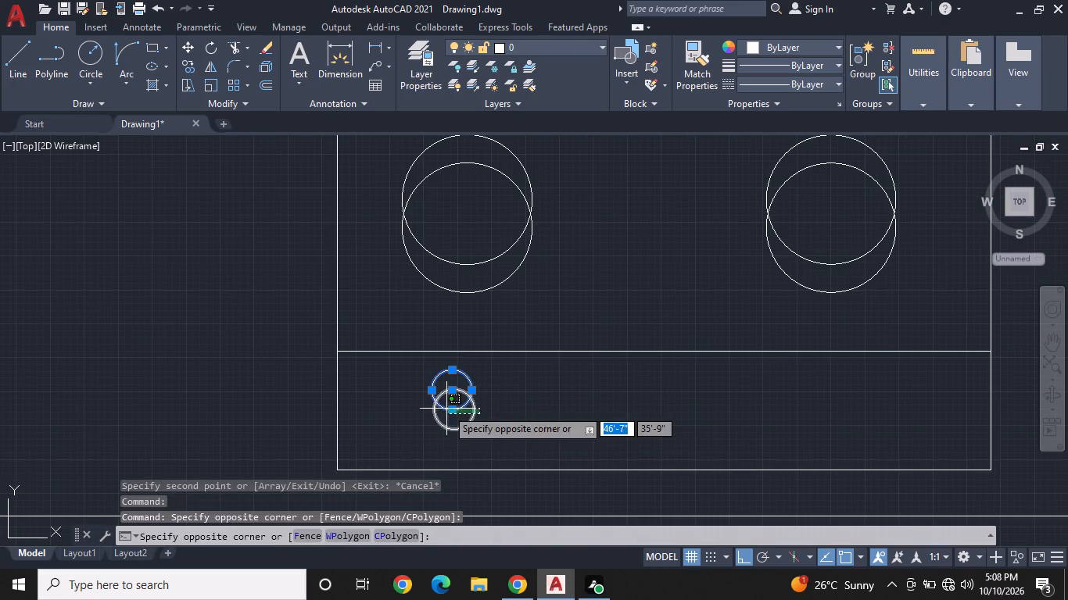
pyautogui.click(446, 409)
pyautogui.rightClick(446, 409)
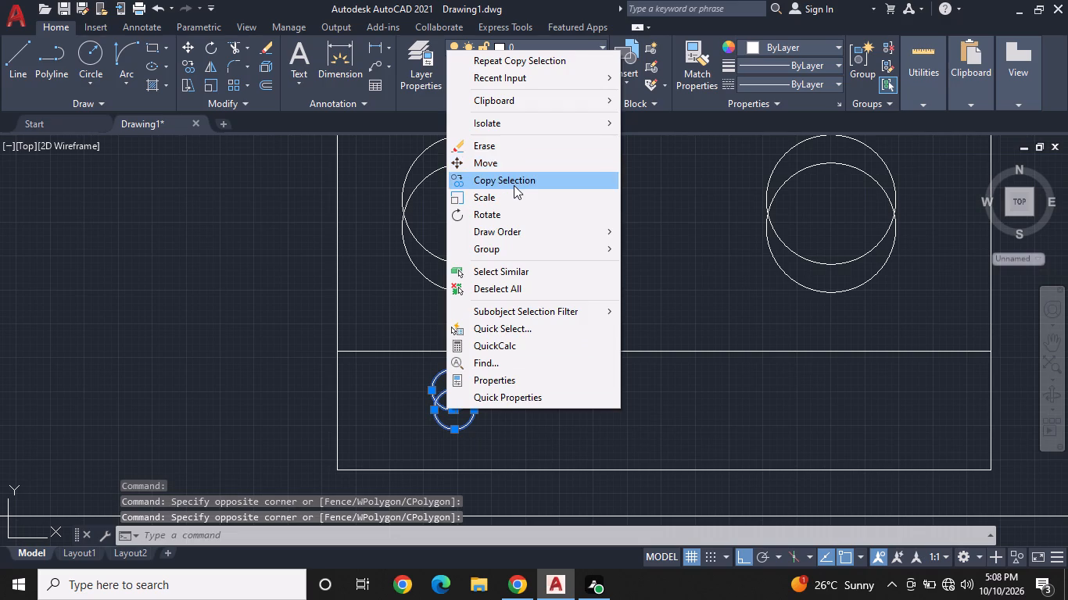
pyautogui.click(514, 185)
pyautogui.click(448, 393)
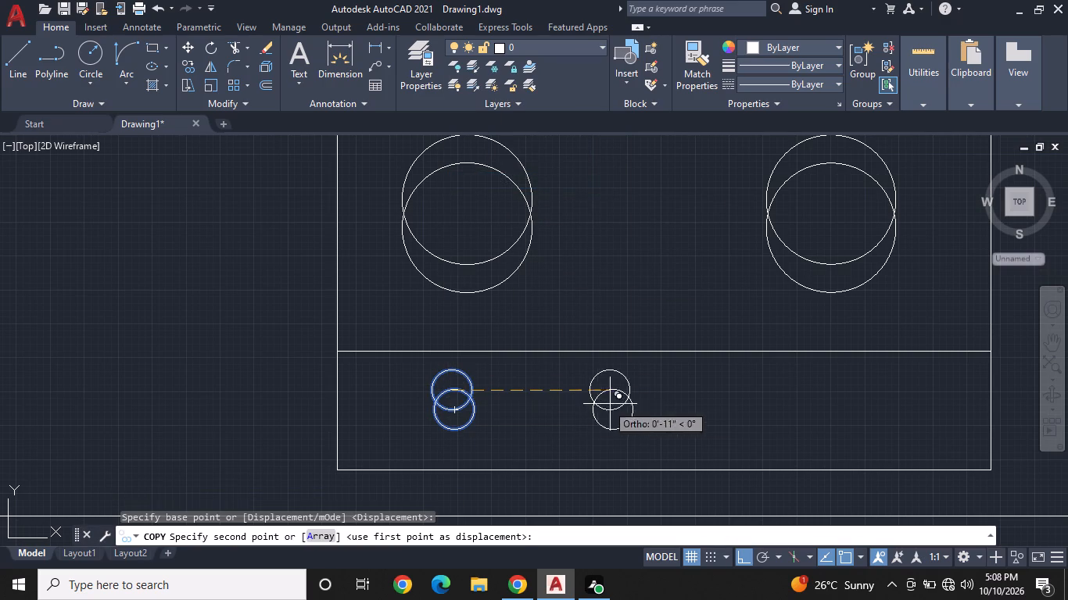
pyautogui.click(851, 436)
pyautogui.press('Escape')
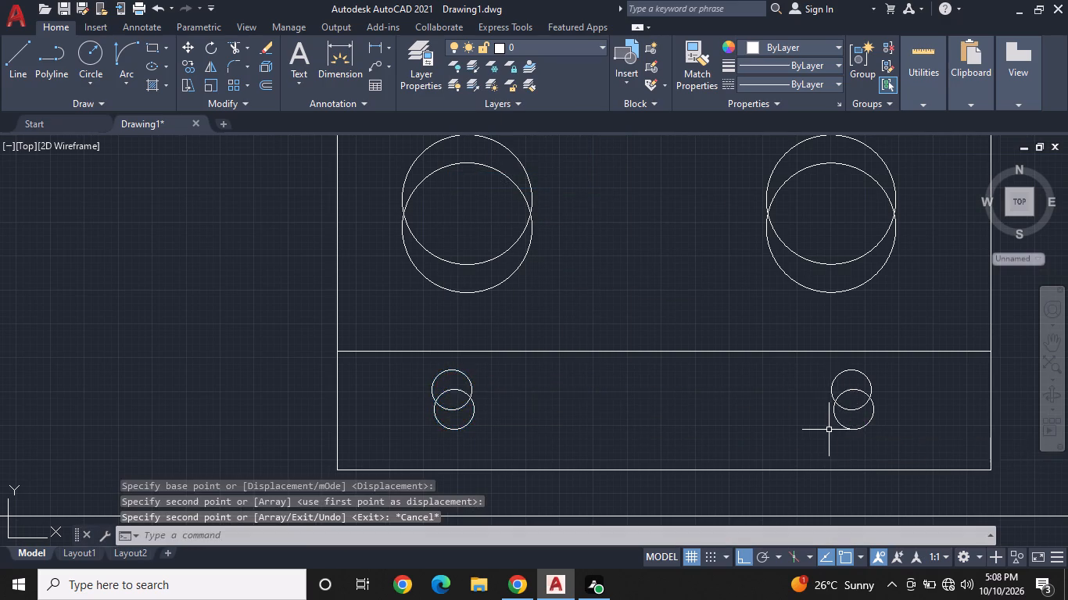
# Scale the bathtub block in the east bathroom, using its northwest corner as the base point.
pyautogui.scroll(-2, 827, 425)
pyautogui.scroll(-2, 769, 389)
pyautogui.moveTo(765, 429); pyautogui.dragTo(647, 299, button='middle')
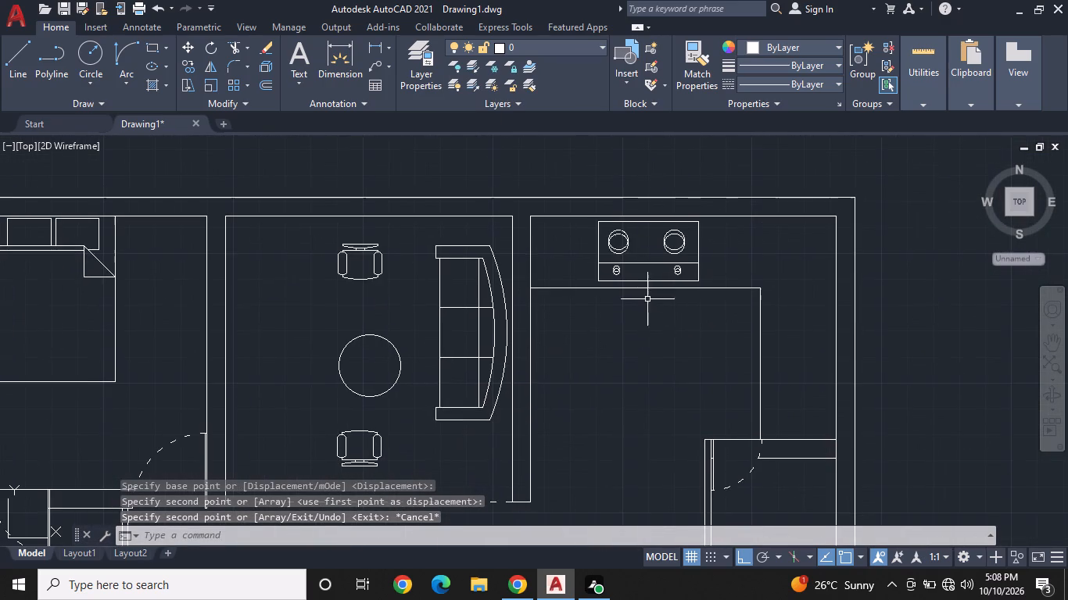
pyautogui.moveTo(641, 341); pyautogui.dragTo(654, 275, button='middle')
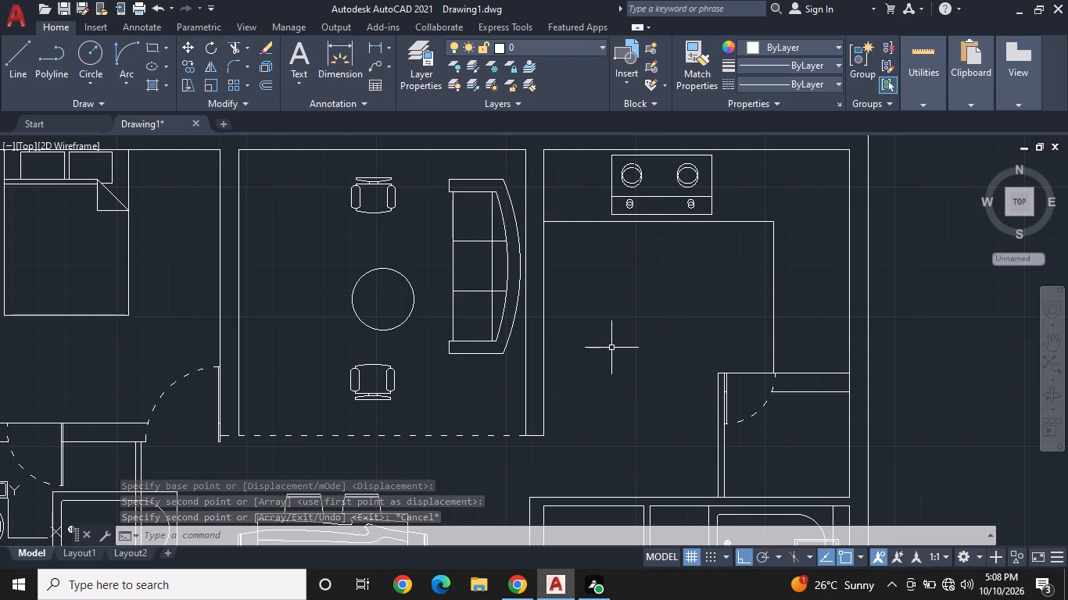
pyautogui.moveTo(632, 338); pyautogui.dragTo(626, 273, button='middle')
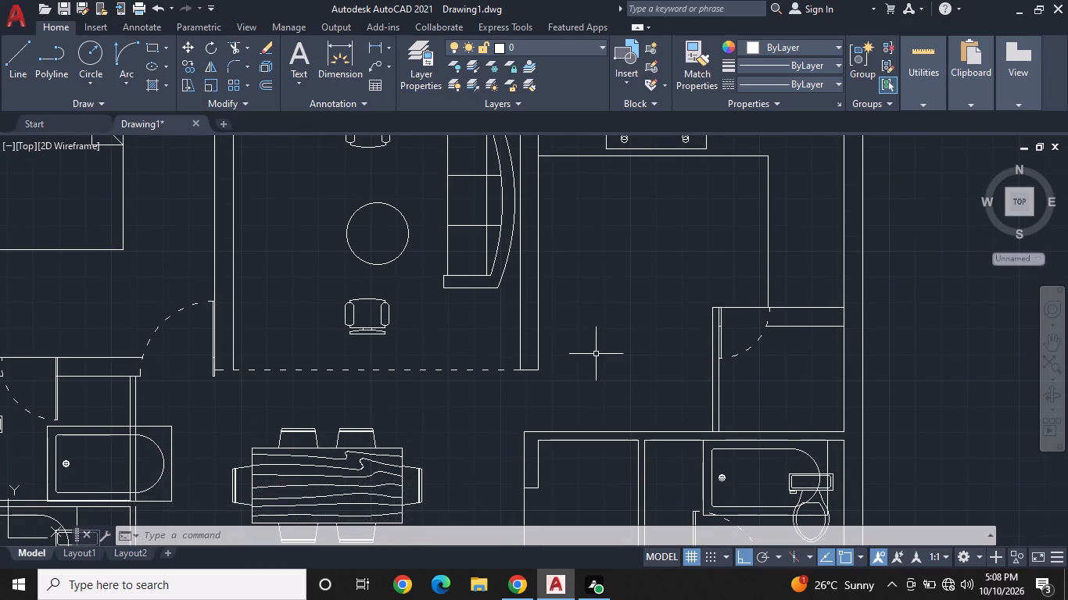
pyautogui.moveTo(589, 342); pyautogui.dragTo(427, 274, button='middle')
pyautogui.moveTo(531, 355); pyautogui.dragTo(578, 290, button='middle')
pyautogui.scroll(-1, 568, 302)
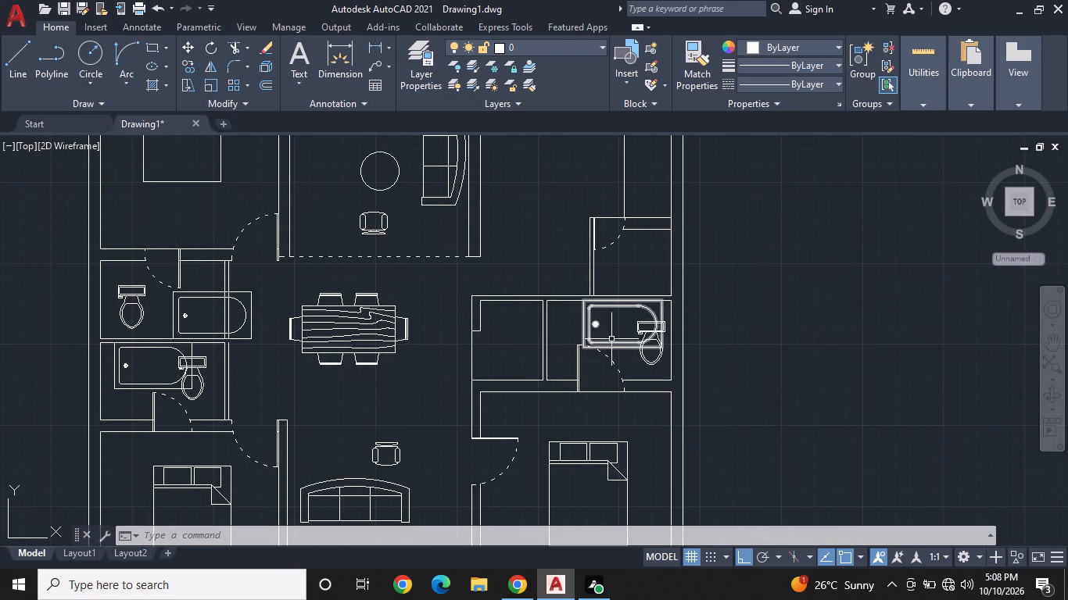
pyautogui.scroll(1, 611, 339)
pyautogui.middleClick(611, 339)
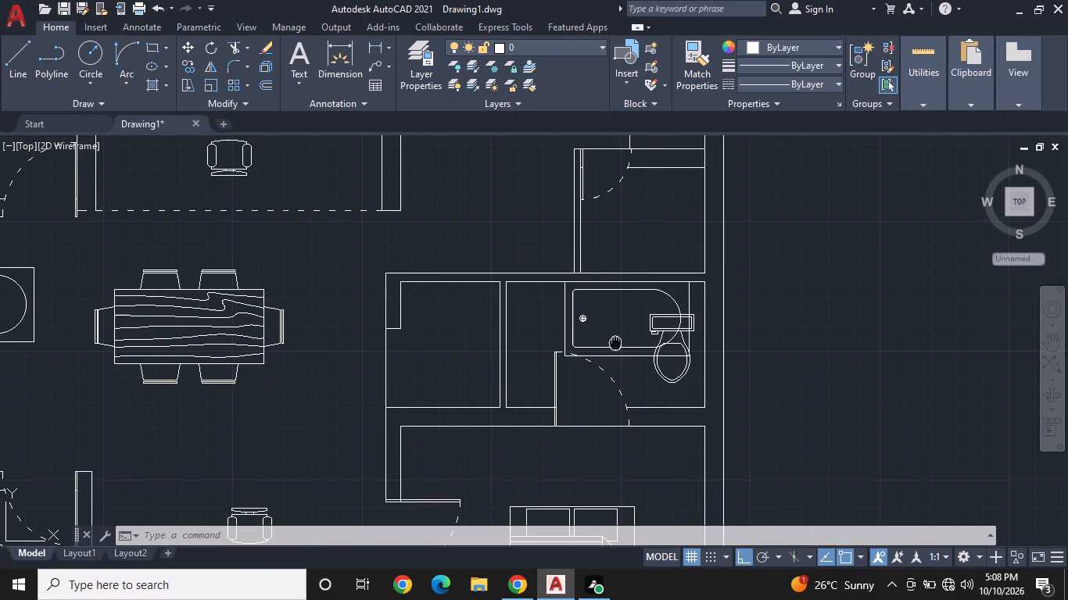
pyautogui.scroll(1, 624, 320)
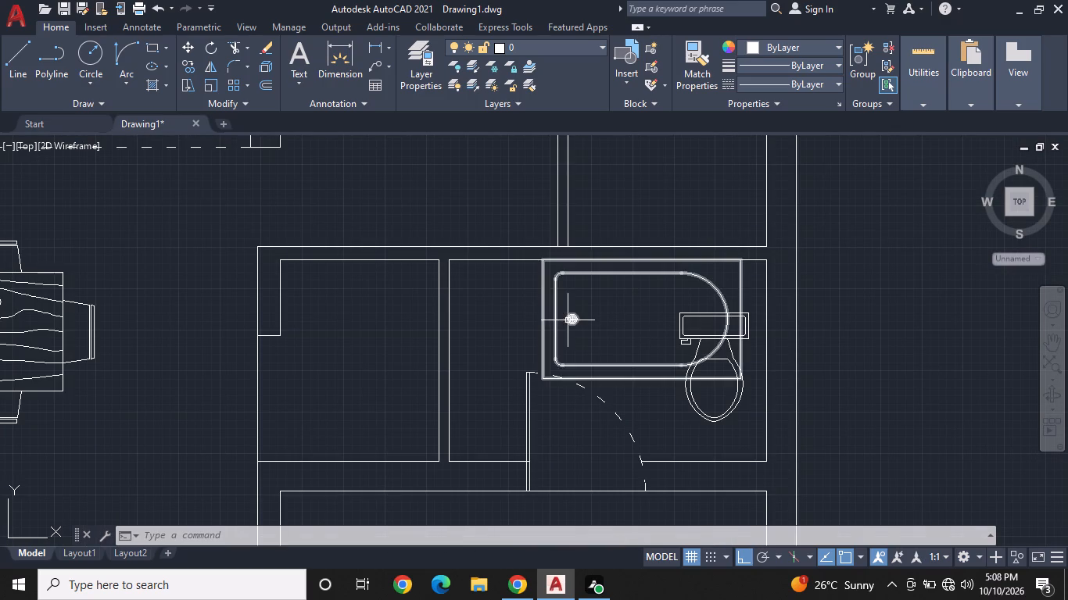
pyautogui.click(568, 322)
pyautogui.rightClick(568, 322)
pyautogui.click(617, 334)
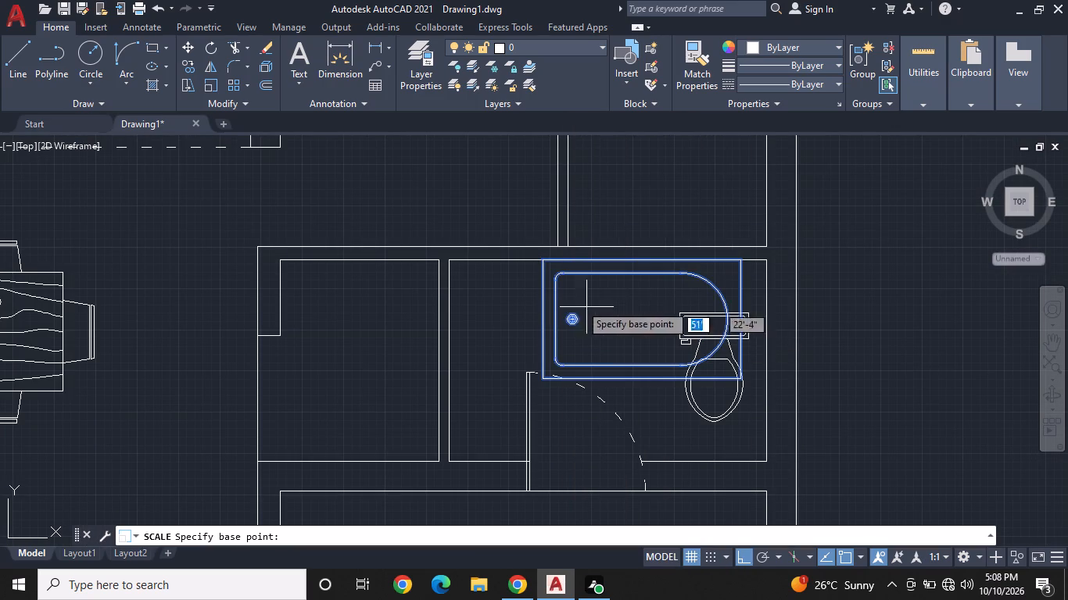
pyautogui.click(539, 260)
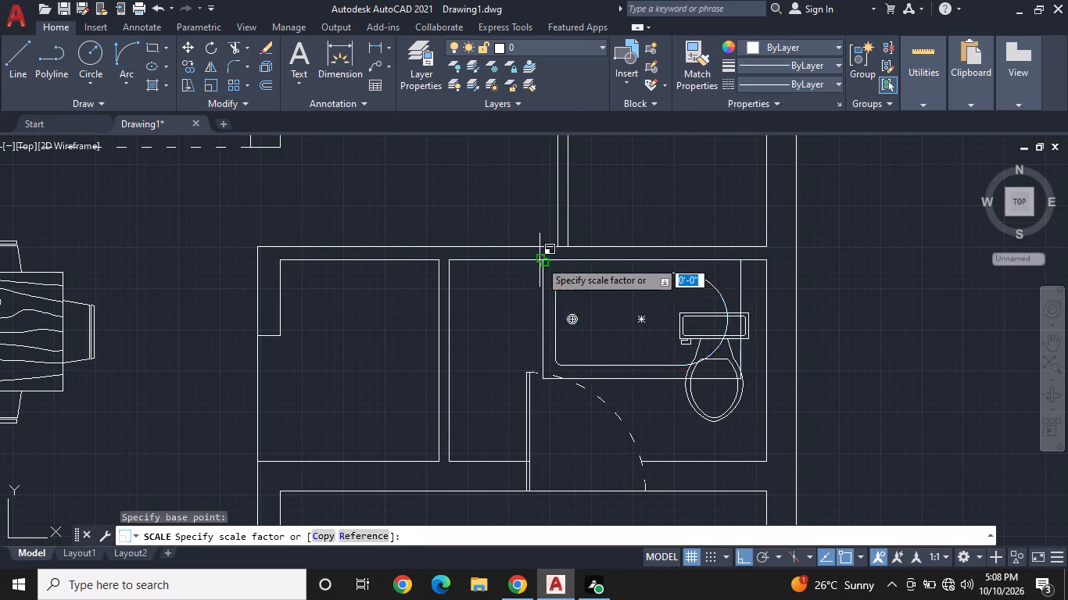
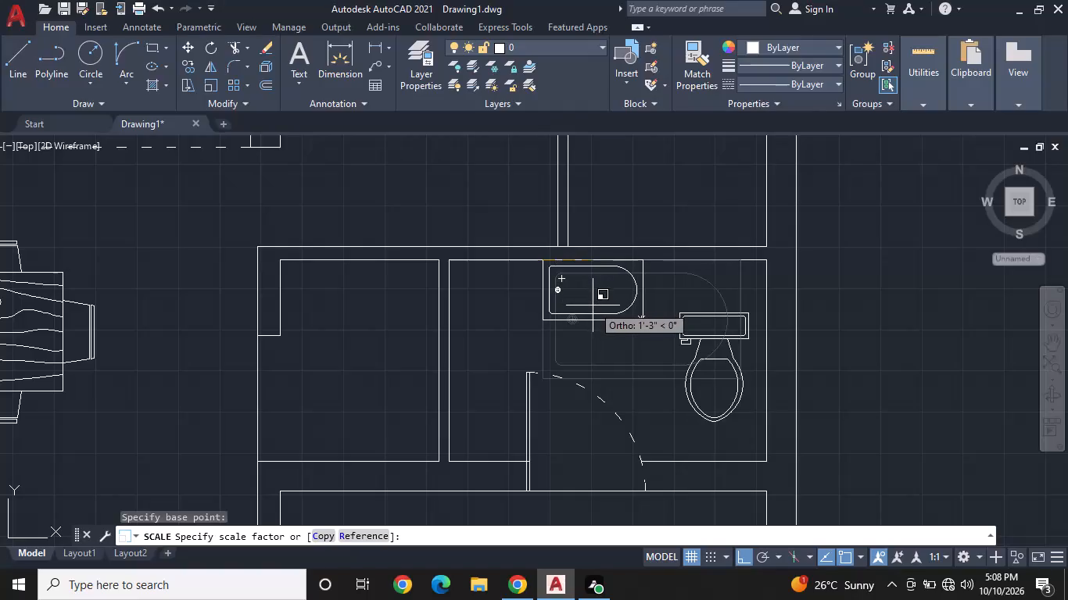
# Scale down the bathtub in the eastern bathroom to about half size, keeping its upper-left corner on the wall.
pyautogui.click(593, 307)
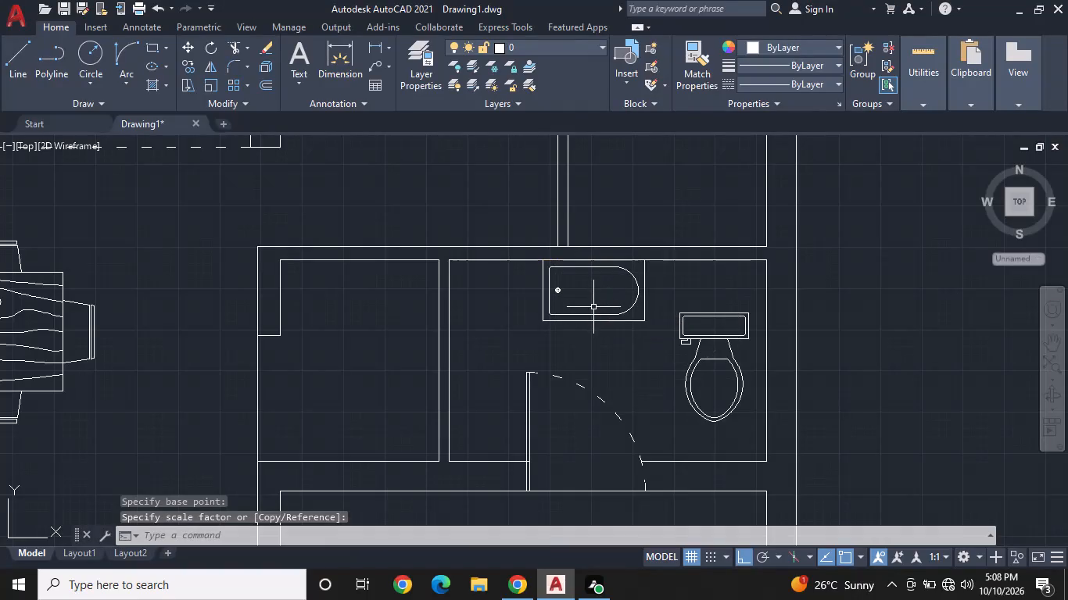
# Rotate the toilet in the eastern bathroom 270° about the upper-right corner of its tank.
pyautogui.click(701, 336)
pyautogui.rightClick(701, 336)
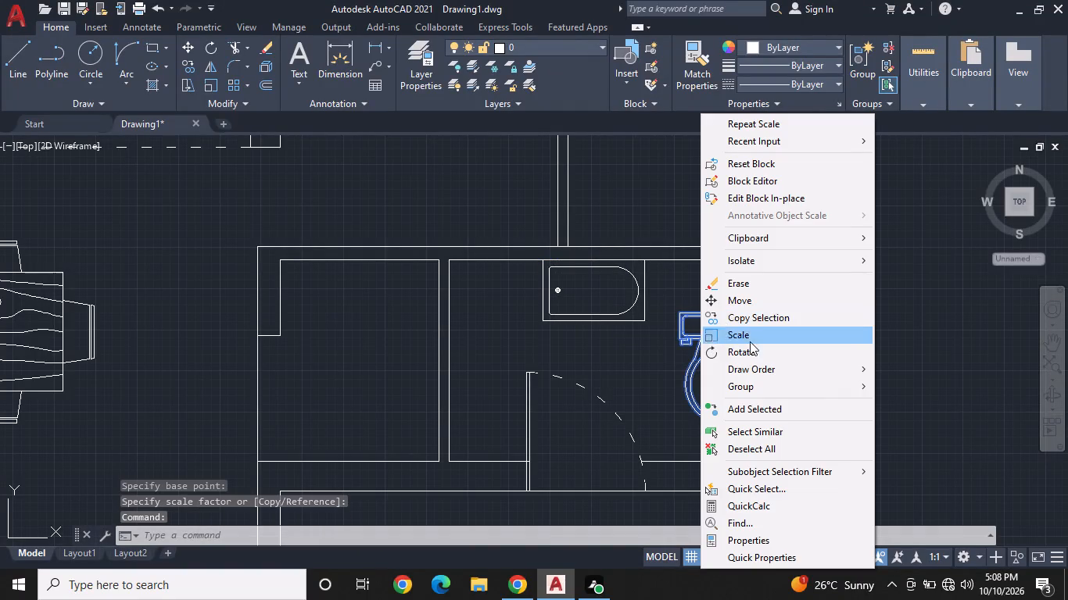
pyautogui.click(754, 356)
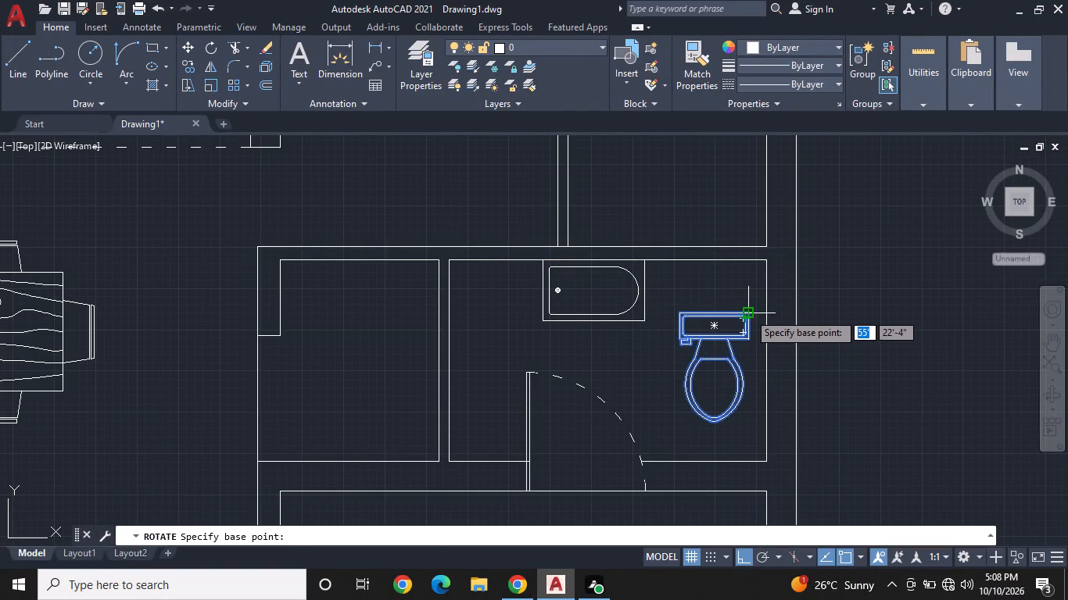
pyautogui.click(748, 312)
pyautogui.click(749, 379)
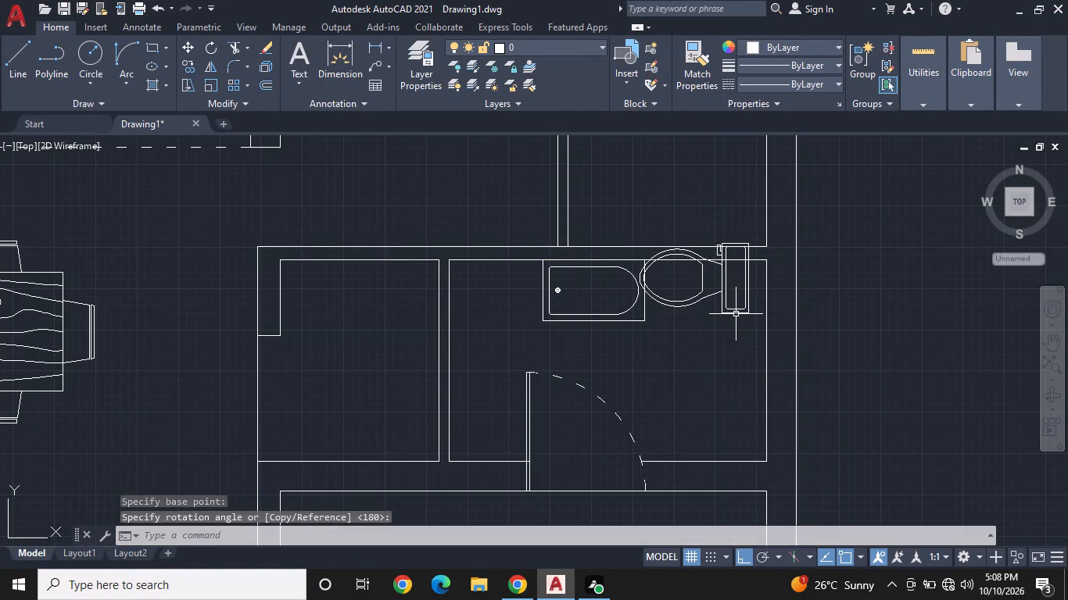
# Move the rotated toilet so its tank sits against the eastern bathroom's east wall, below the bathtub.
pyautogui.click(736, 314)
pyautogui.click(748, 277)
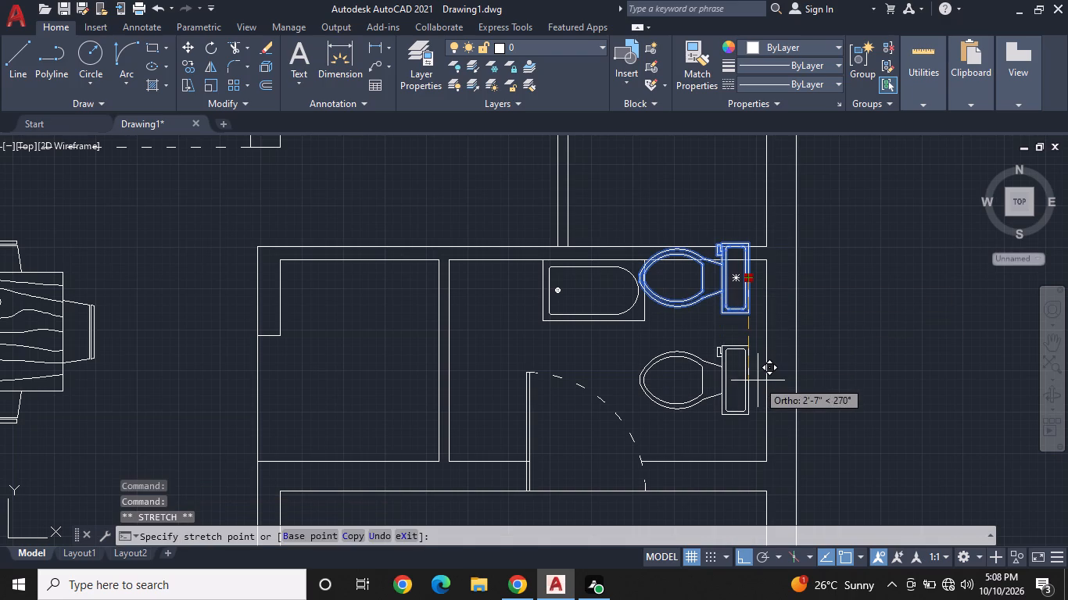
pyautogui.press('F8')
pyautogui.click(762, 394)
pyautogui.press('Escape')
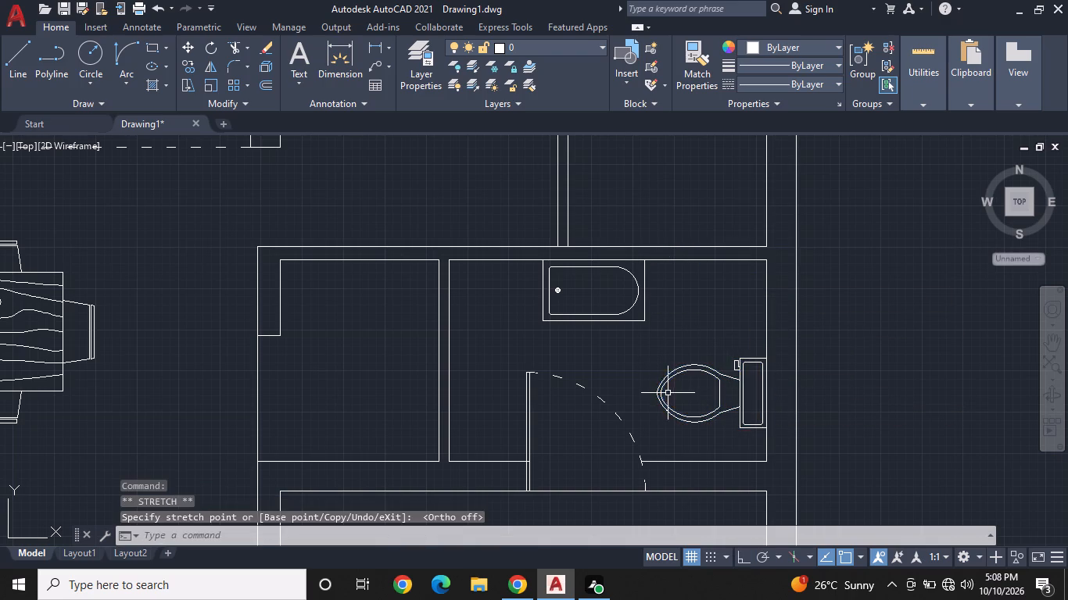
# Rotate the toilet in the upper of the two western bathrooms 90° about its tank's upper-left corner.
pyautogui.moveTo(568, 352); pyautogui.dragTo(1001, 402, button='middle')
pyautogui.scroll(-1, 616, 335)
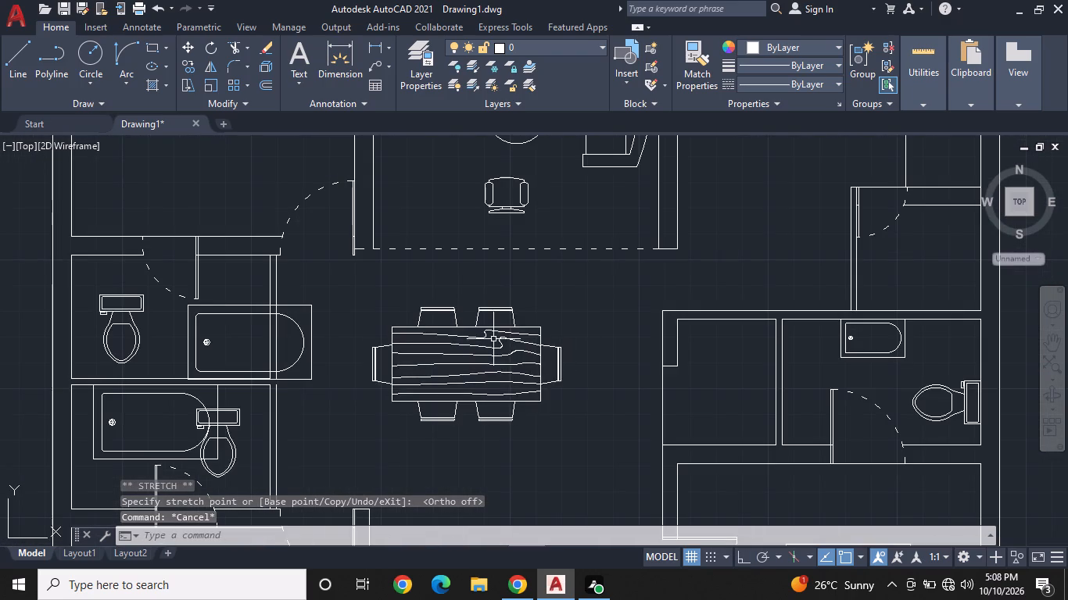
pyautogui.moveTo(709, 350); pyautogui.dragTo(935, 370, button='middle')
pyautogui.moveTo(372, 295); pyautogui.dragTo(569, 274, button='middle')
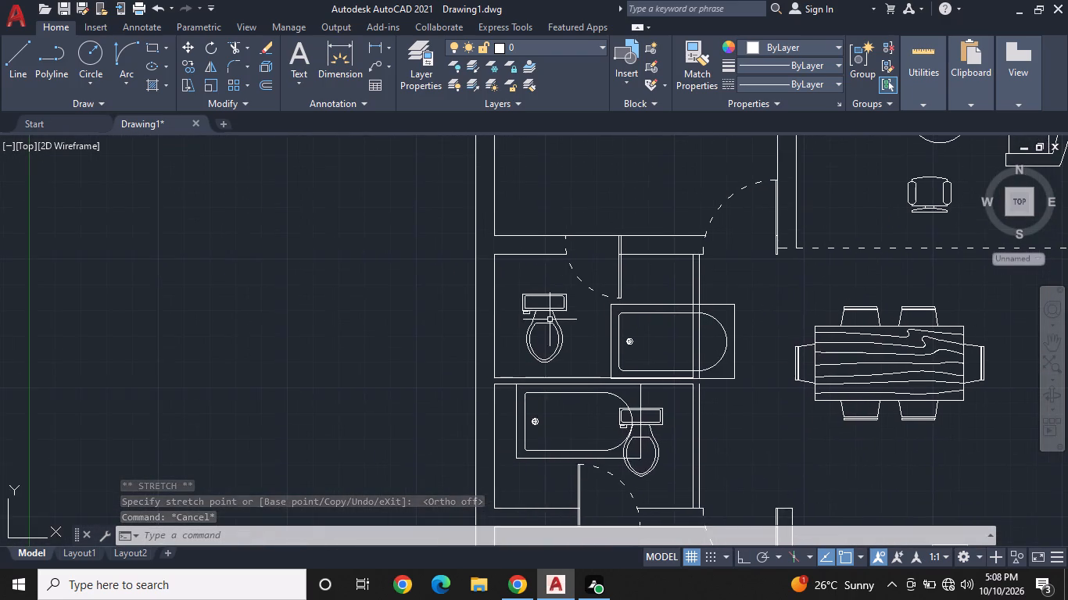
pyautogui.scroll(2, 546, 324)
pyautogui.click(539, 291)
pyautogui.rightClick(539, 291)
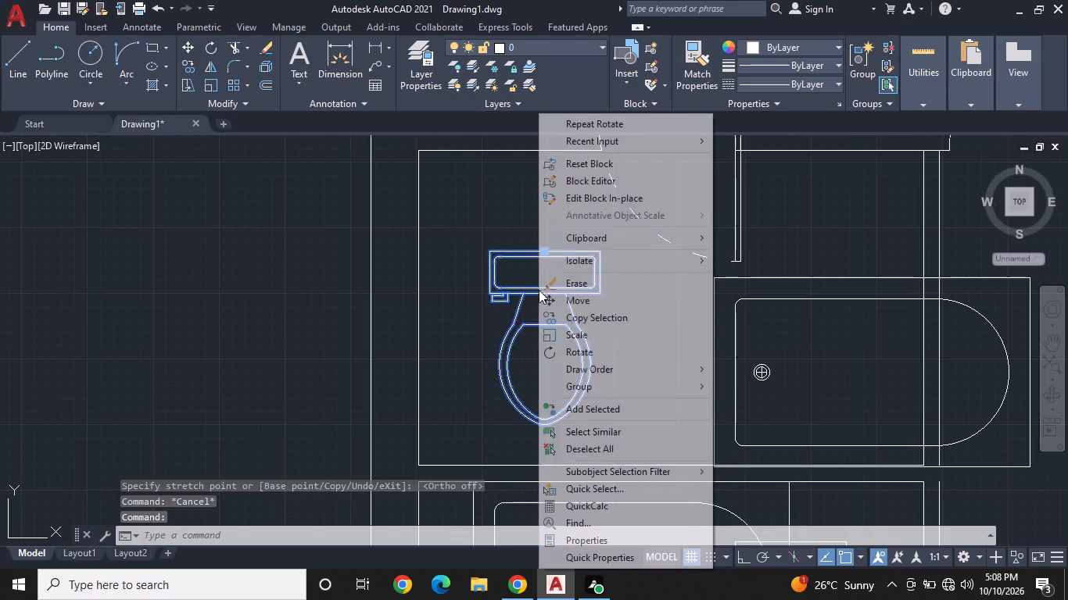
pyautogui.click(592, 350)
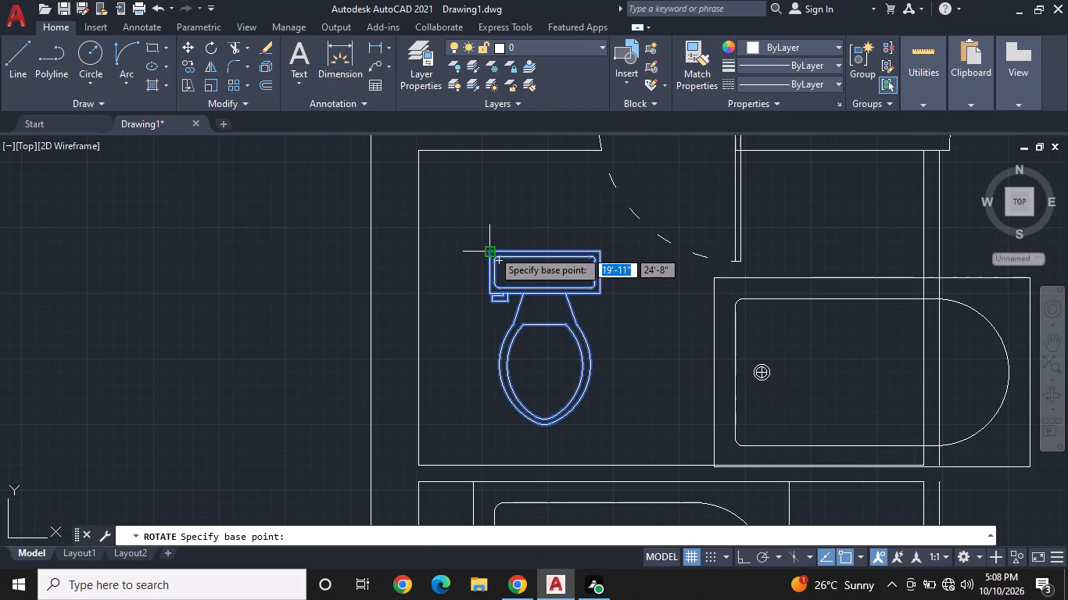
pyautogui.click(493, 250)
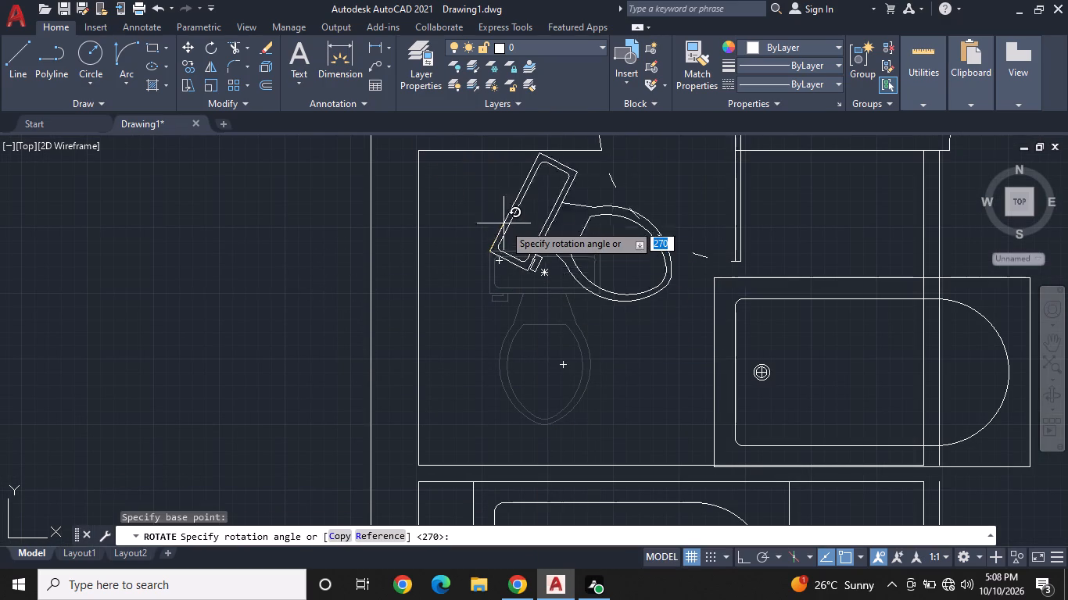
pyautogui.press('F8')
pyautogui.click(495, 198)
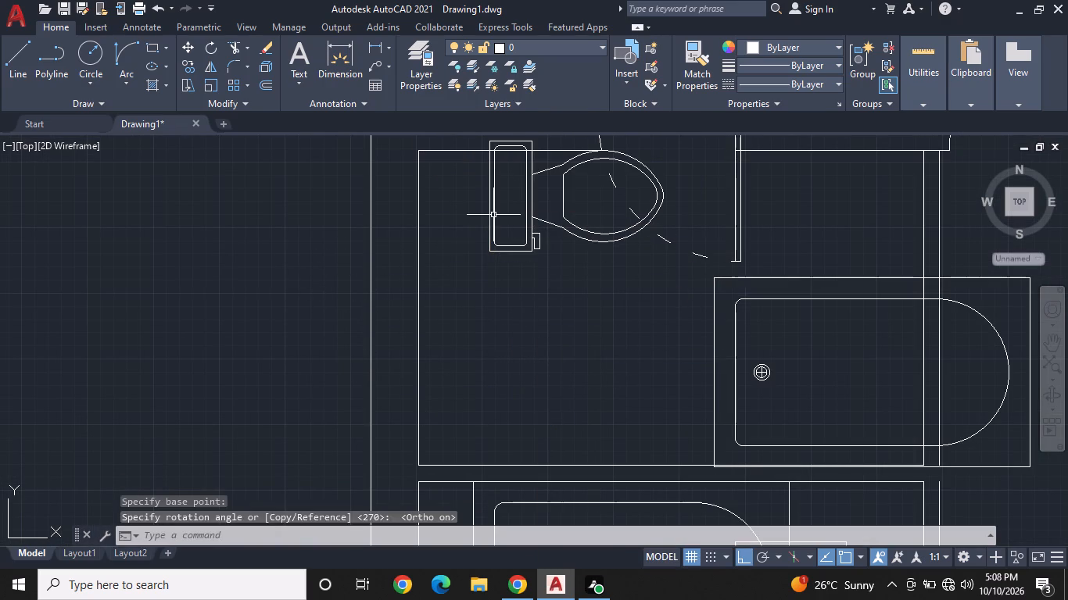
# Move the rotated toilet so its tank sits against the west wall of the upper western bathroom.
pyautogui.click(493, 216)
pyautogui.click(489, 195)
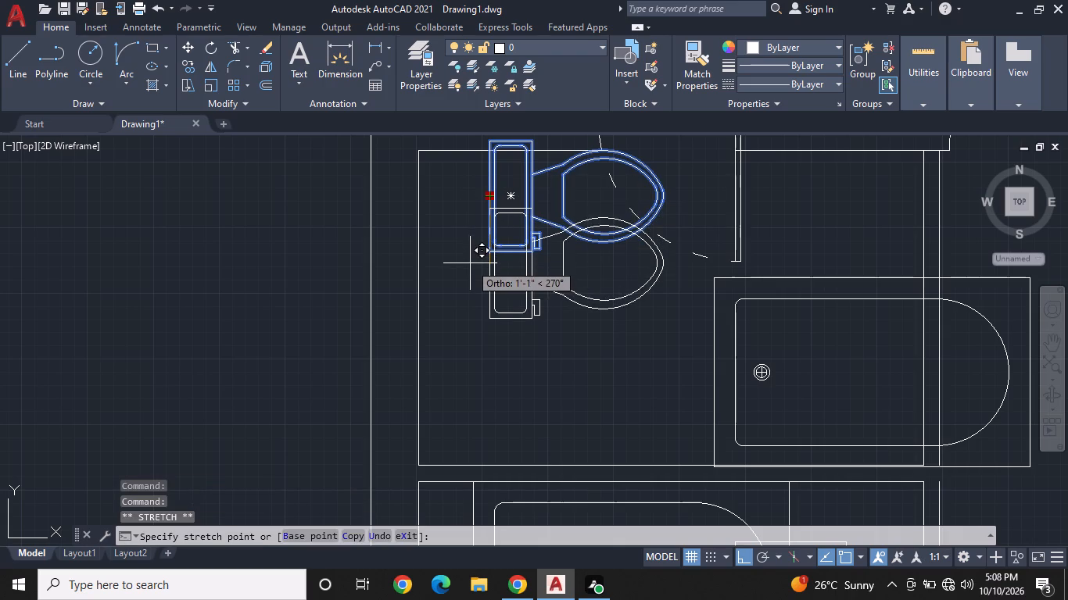
pyautogui.press('F8')
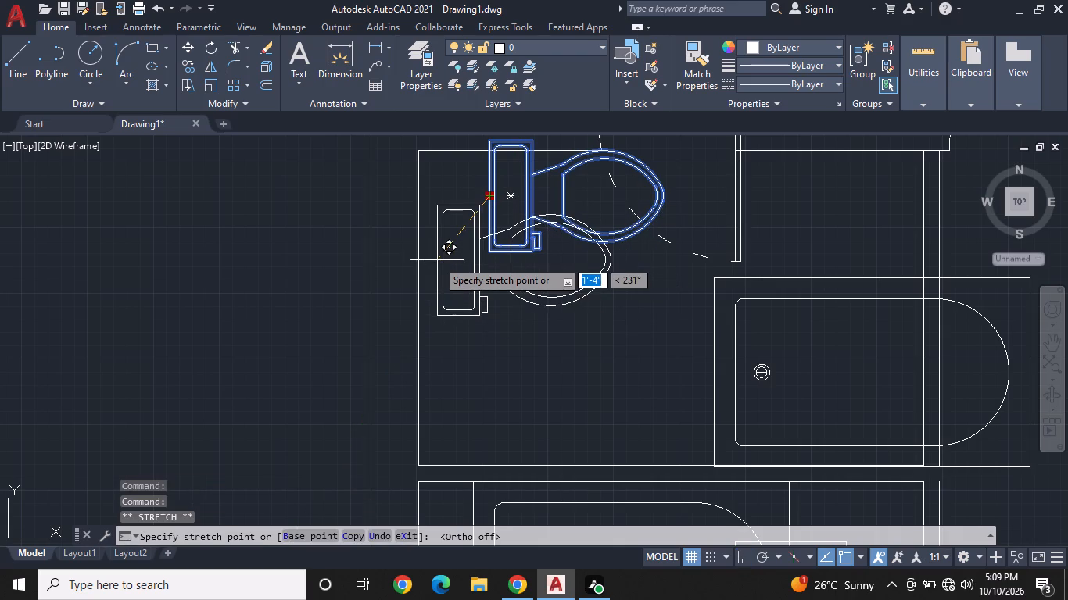
pyautogui.click(425, 235)
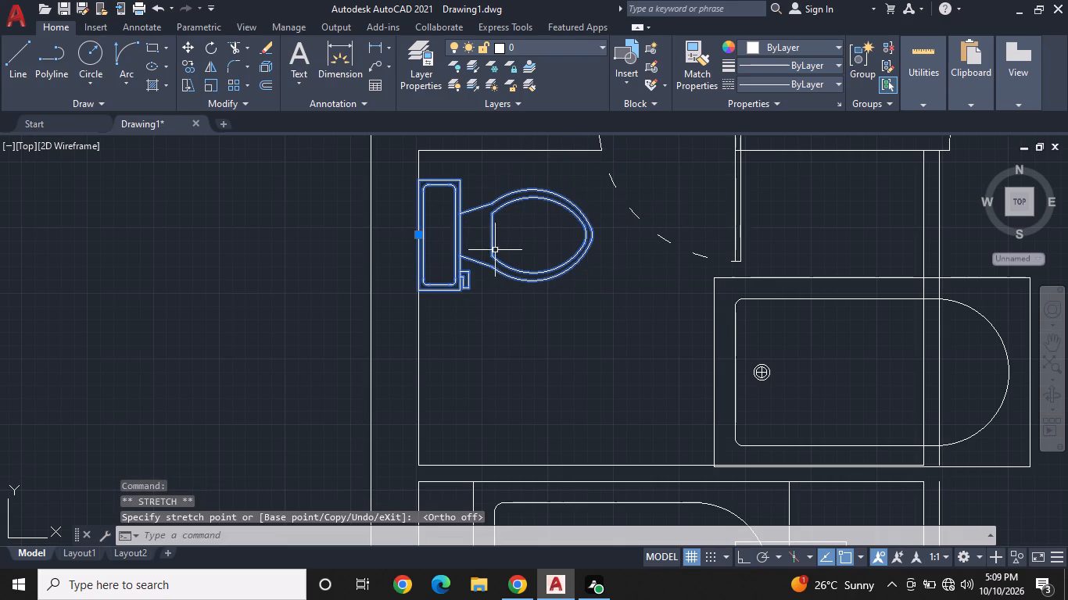
pyautogui.press('Escape')
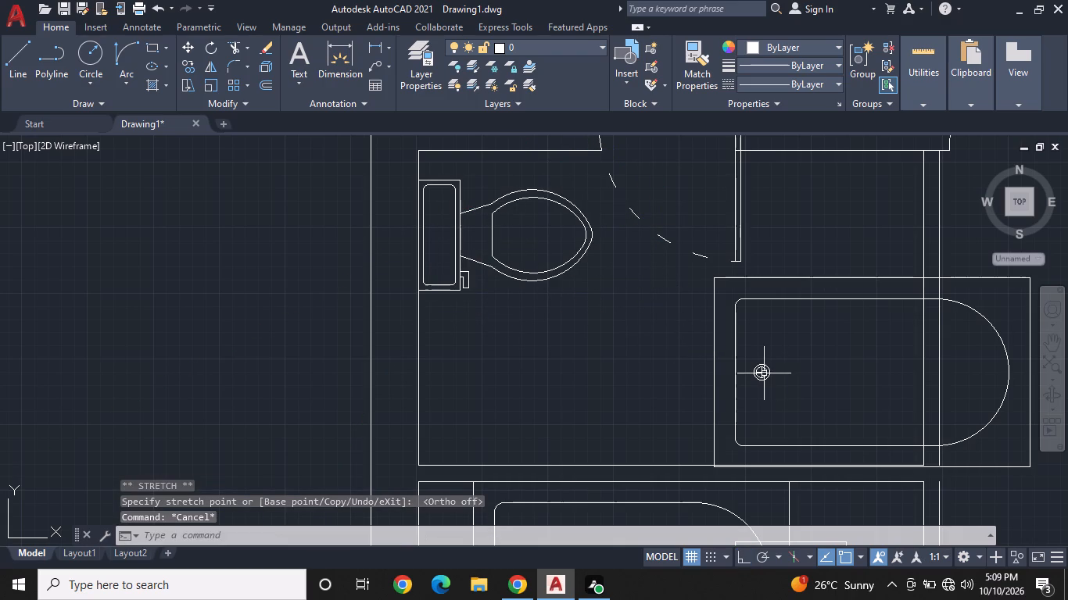
# Scale down the bathtub in the upper western bathroom to about half size from its upper-left corner.
pyautogui.click(762, 373)
pyautogui.rightClick(751, 370)
pyautogui.click(782, 335)
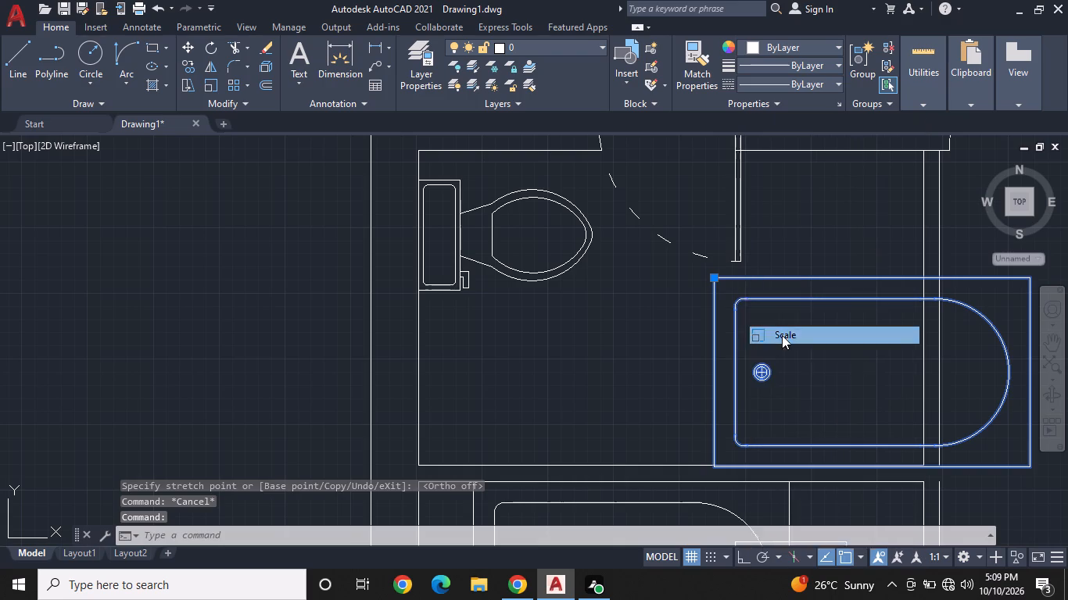
pyautogui.click(717, 279)
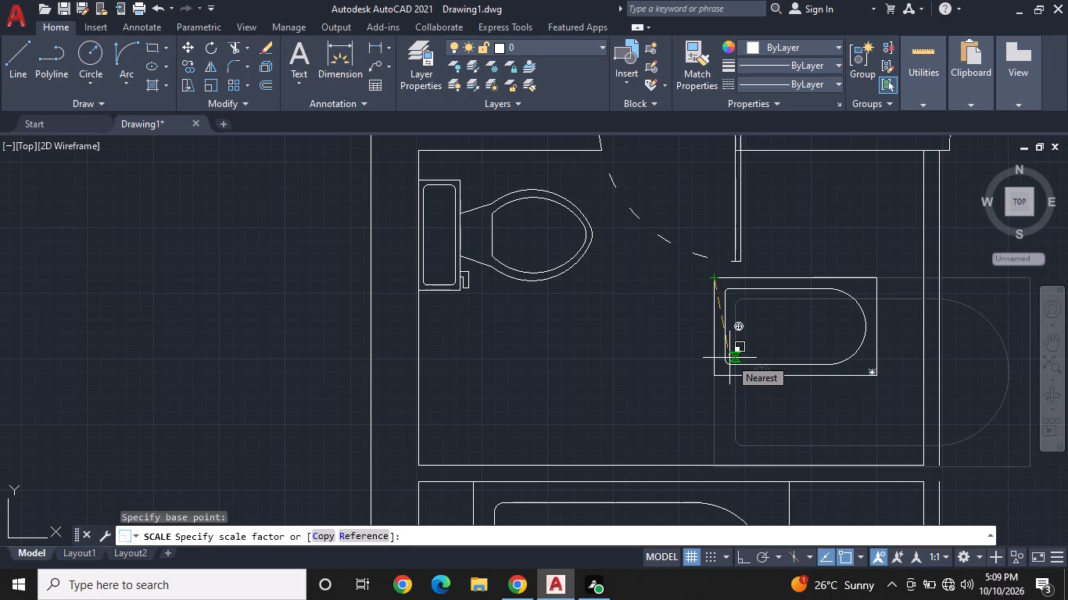
pyautogui.doubleClick(731, 358)
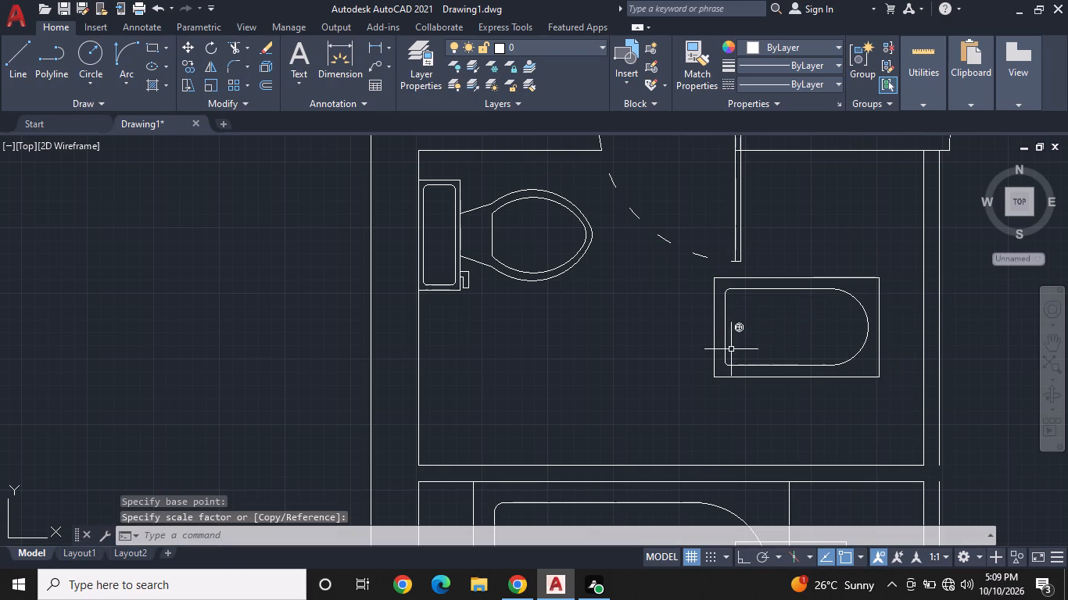
# Copy the reduced bathtub from its lower-left corner to the upper western bathroom's bottom wall, about 2'-9" away at 210°.
pyautogui.click(733, 330)
pyautogui.rightClick(733, 330)
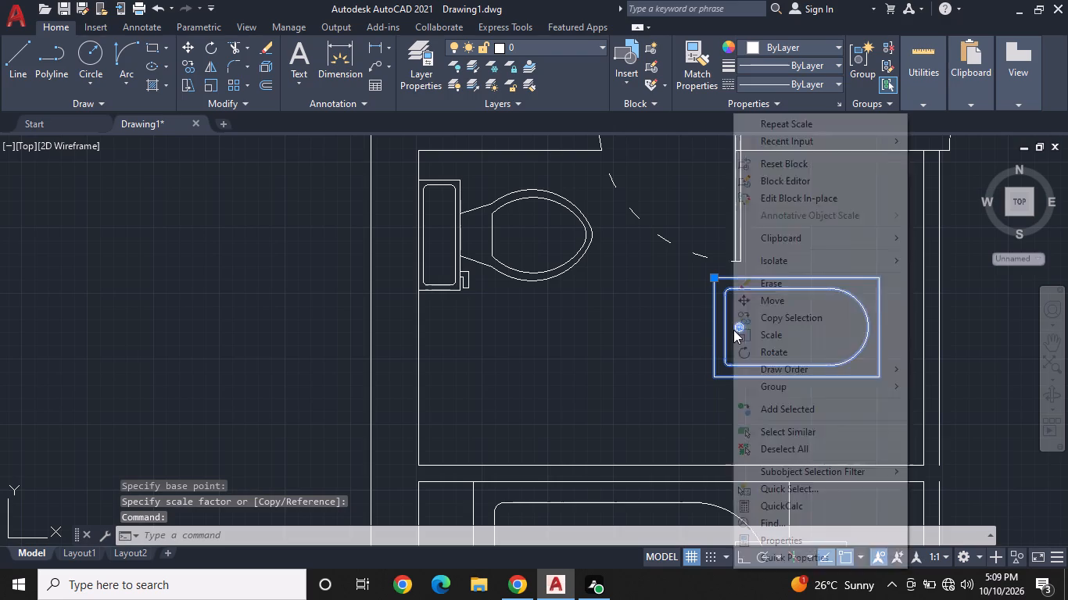
pyautogui.click(768, 320)
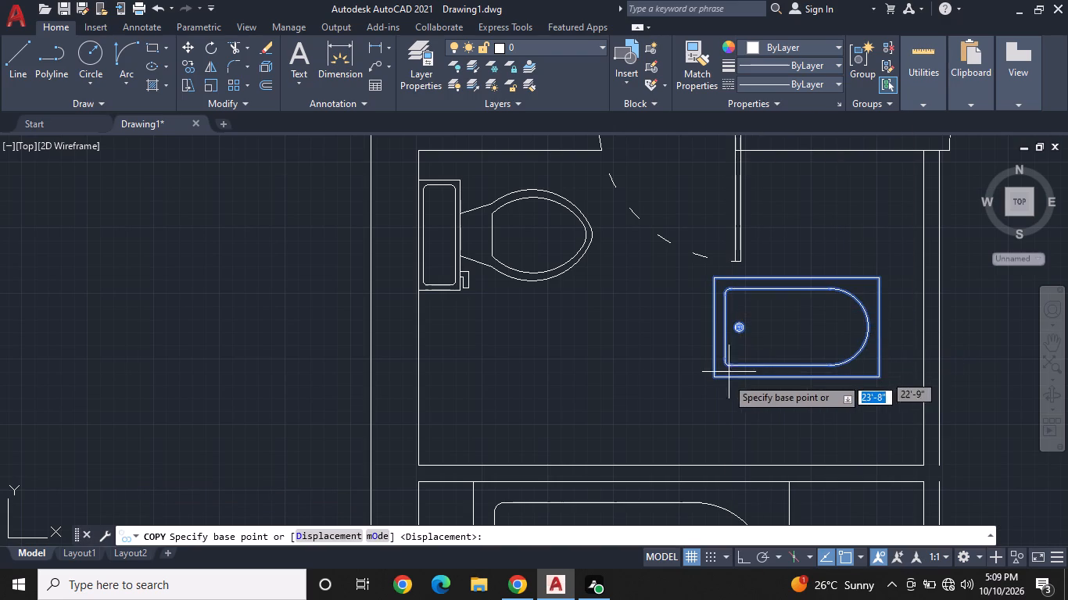
pyautogui.click(716, 372)
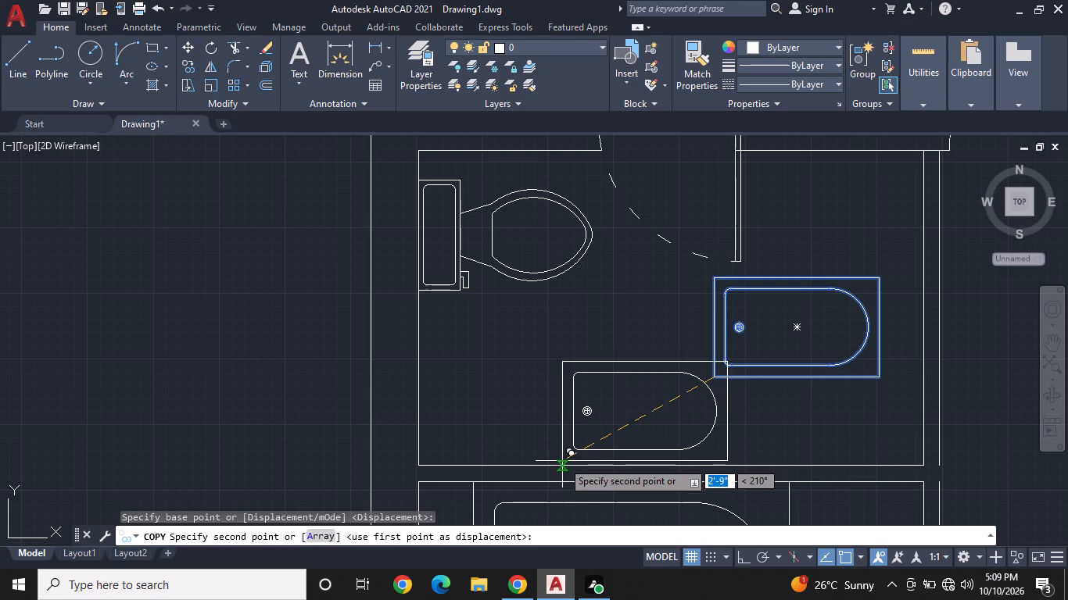
pyautogui.click(562, 461)
pyautogui.press('Escape')
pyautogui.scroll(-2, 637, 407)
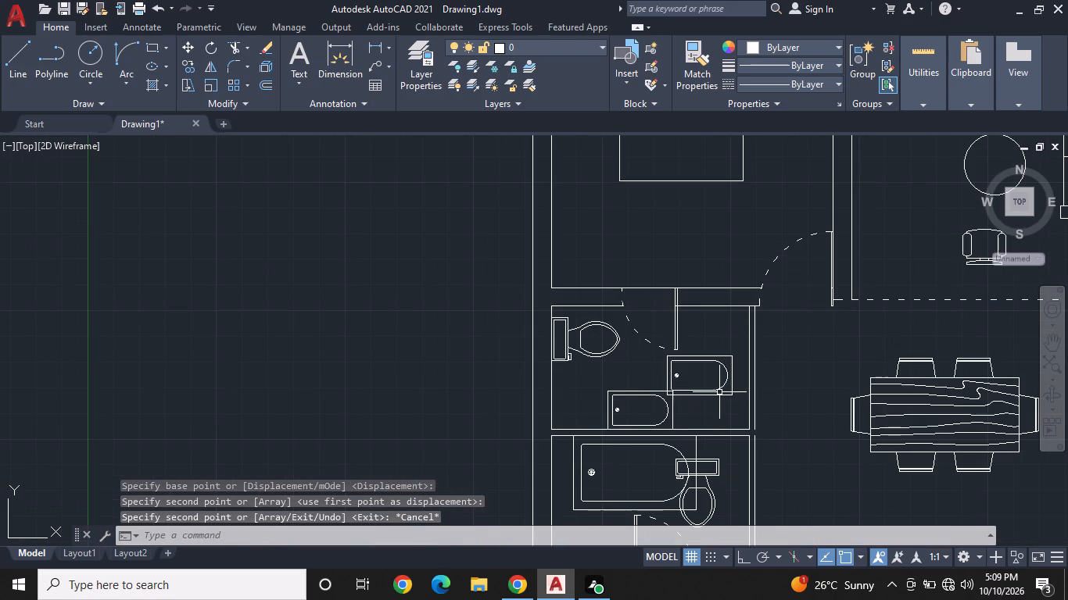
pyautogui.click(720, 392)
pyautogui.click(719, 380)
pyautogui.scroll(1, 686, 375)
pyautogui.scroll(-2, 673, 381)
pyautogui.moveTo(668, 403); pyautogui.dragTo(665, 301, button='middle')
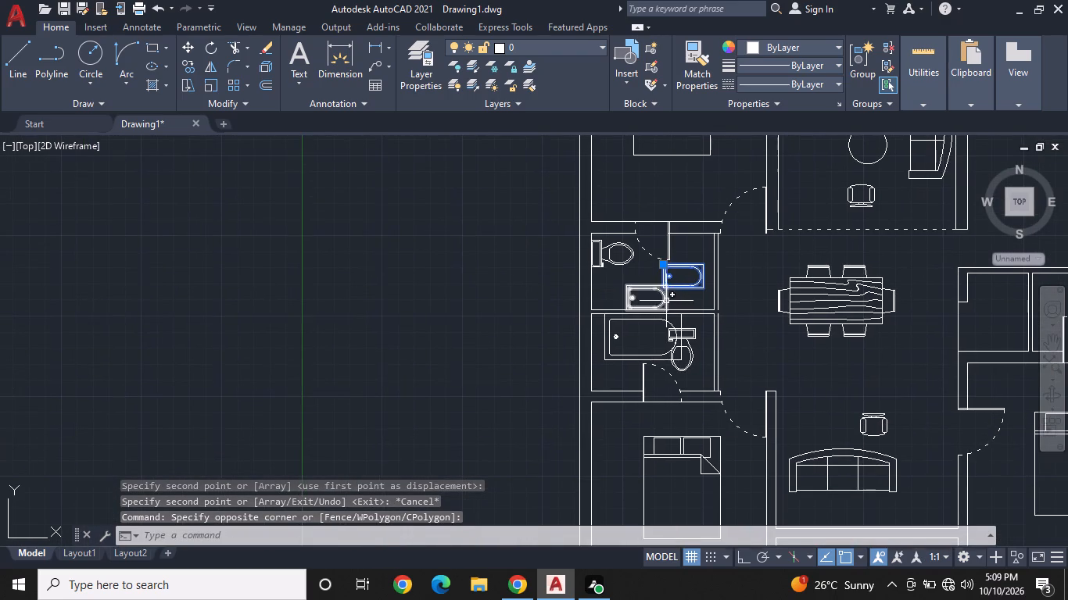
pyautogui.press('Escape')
# Erase the oversized bathtub in the lower western bathroom.
pyautogui.click(654, 323)
pyautogui.click(654, 319)
pyautogui.rightClick(654, 319)
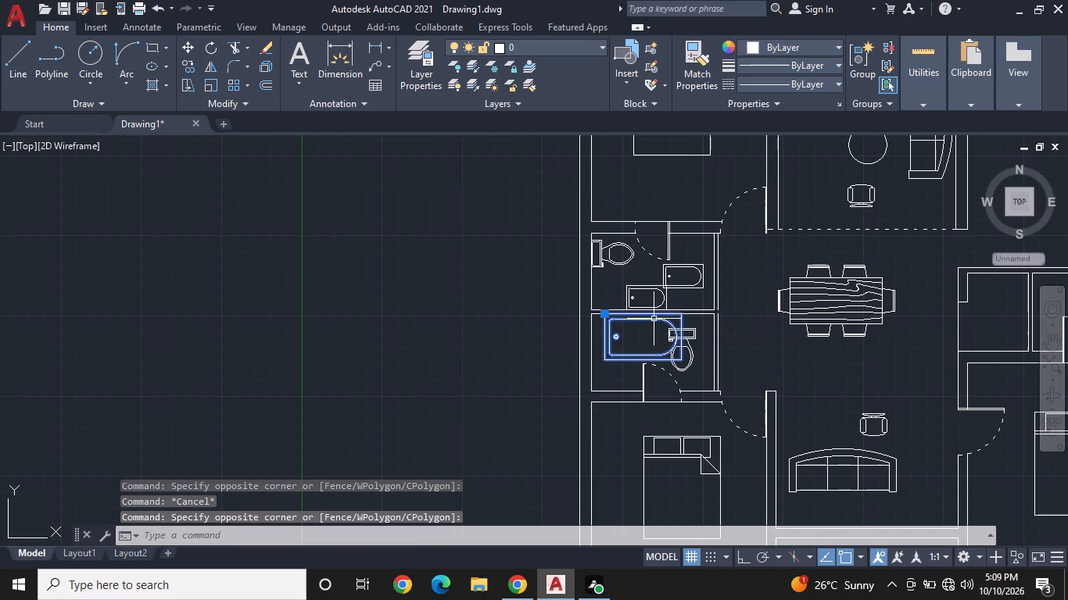
pyautogui.click(728, 288)
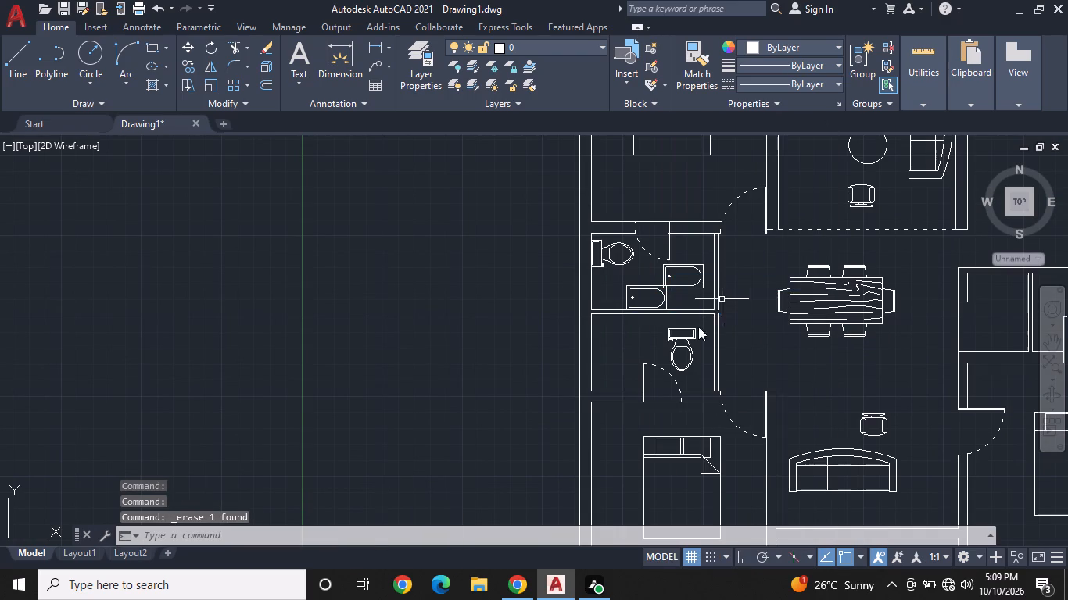
# Rotate the toilet in the lower western bathroom 270° about the upper-right corner of its tank.
pyautogui.moveTo(698, 327); pyautogui.dragTo(708, 283, button='middle')
pyautogui.scroll(-1, 699, 318)
pyautogui.scroll(1, 706, 287)
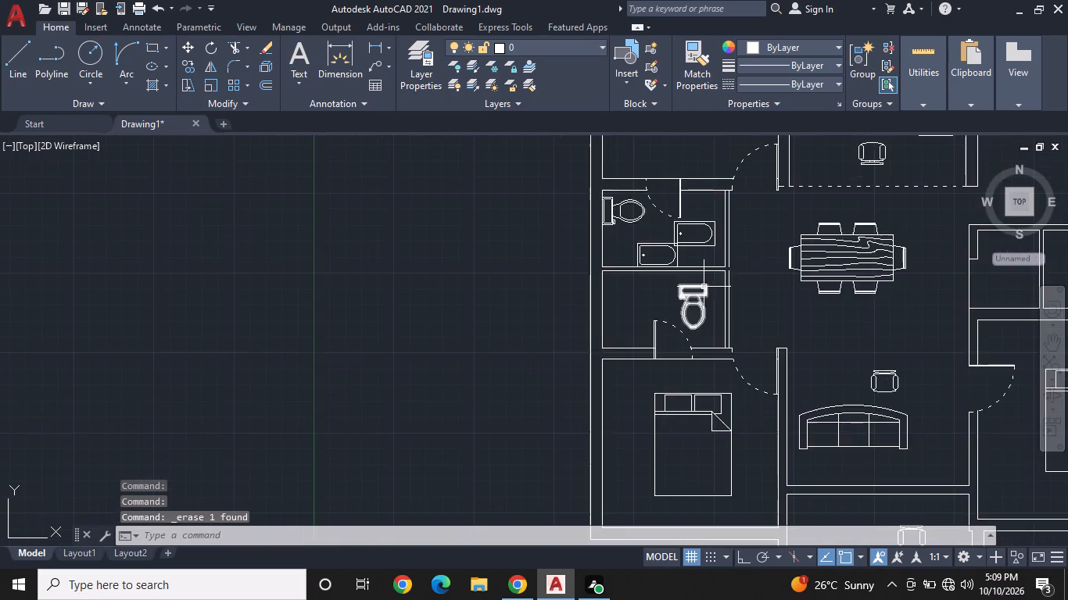
pyautogui.scroll(2, 704, 287)
pyautogui.click(698, 286)
pyautogui.rightClick(698, 286)
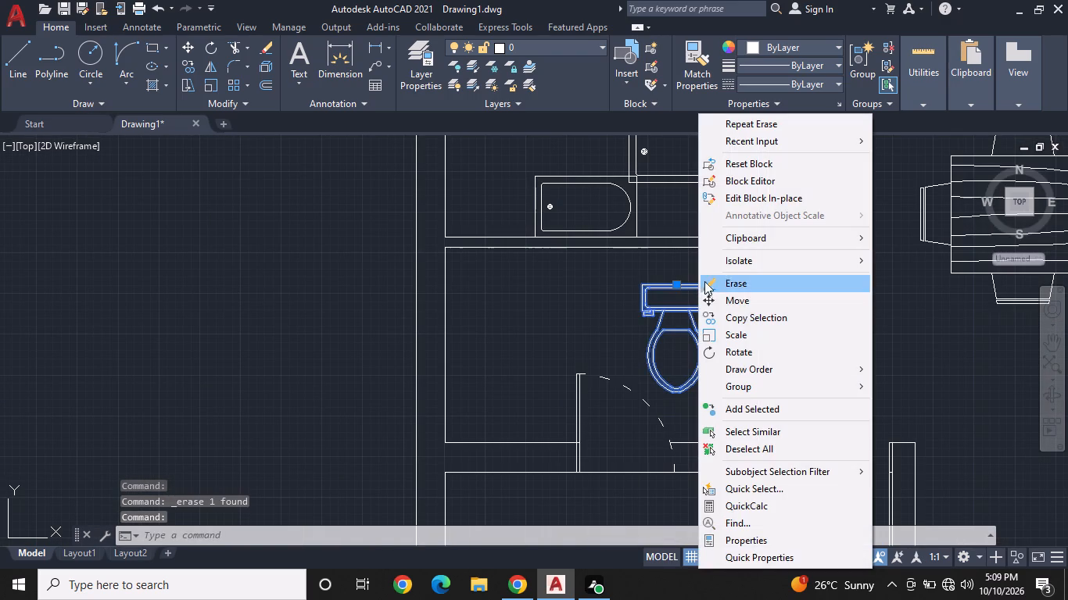
pyautogui.click(751, 352)
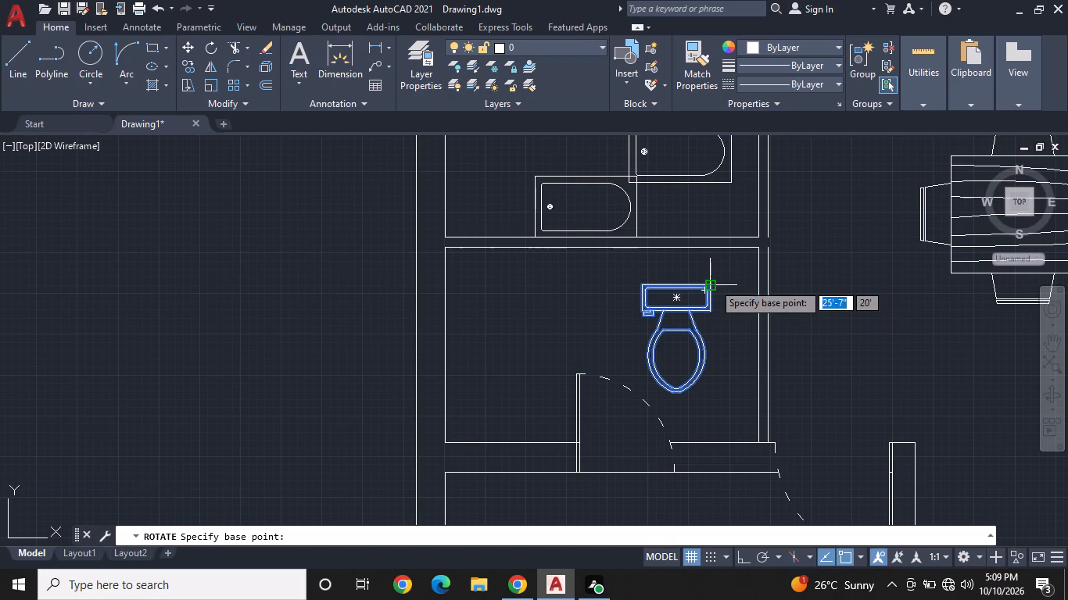
pyautogui.click(713, 283)
pyautogui.press('F8')
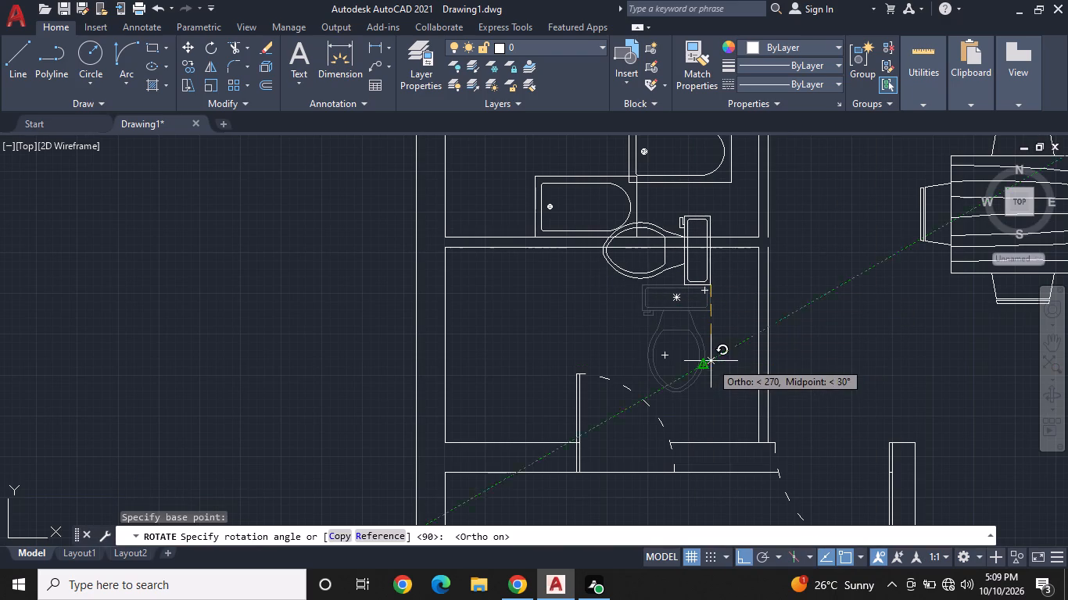
pyautogui.click(712, 355)
# Move the rotated toilet so its tank sits against the east wall of the lower western bathroom.
pyautogui.click(704, 280)
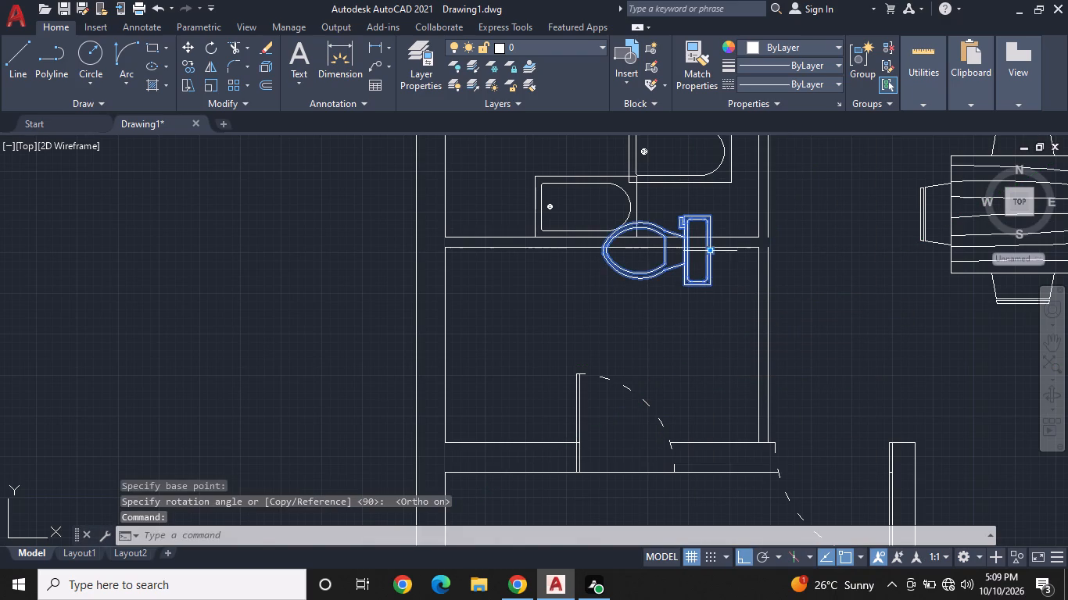
pyautogui.click(714, 249)
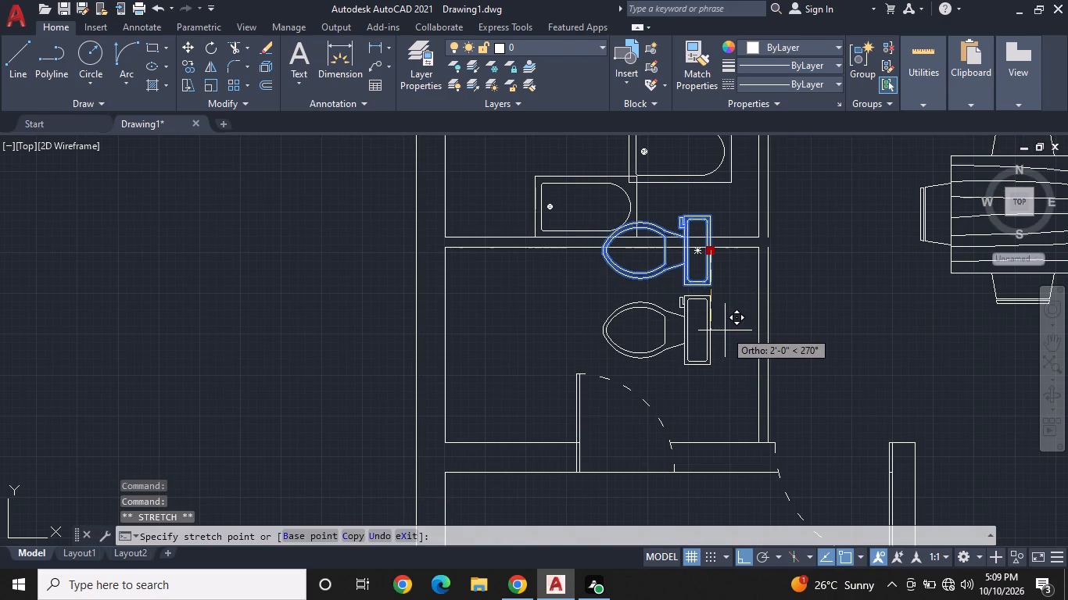
pyautogui.press('F8')
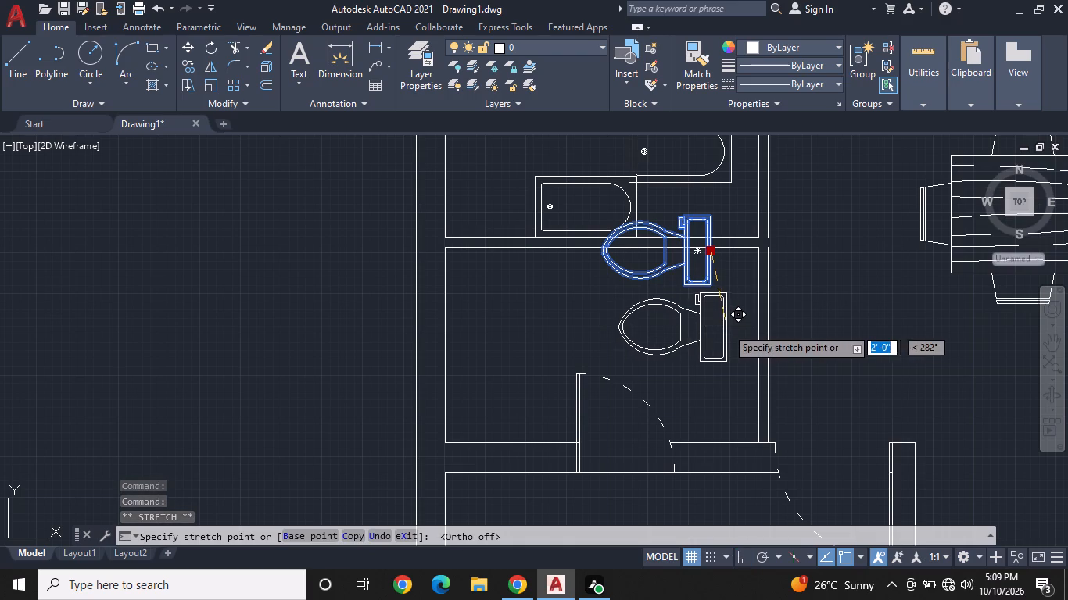
pyautogui.click(760, 360)
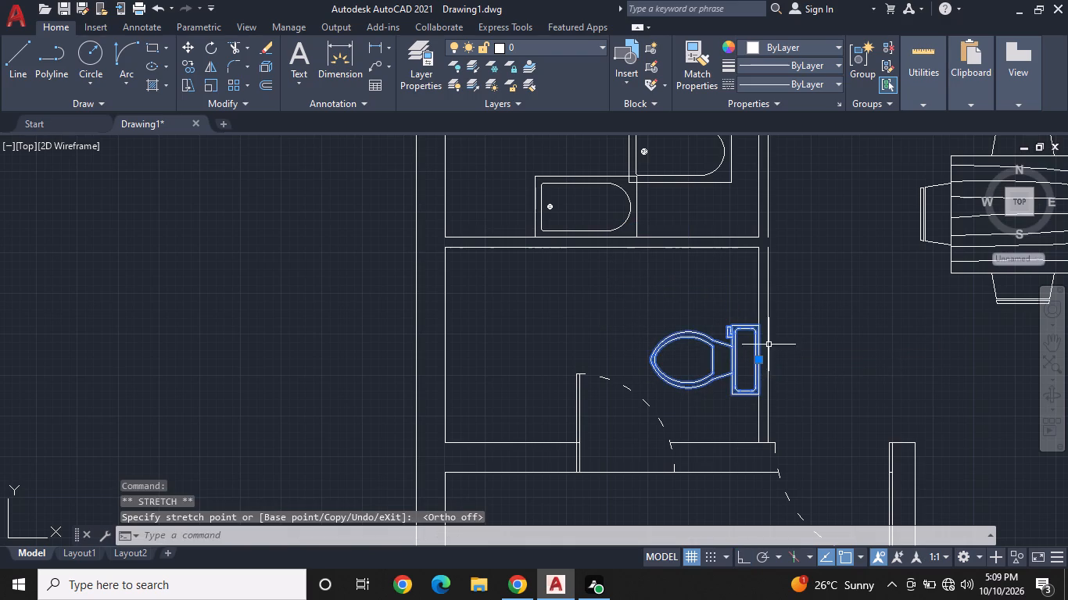
pyautogui.press('Escape')
# Move the spare upper bathtub by its lower-left corner into the lower western bathroom, about 3'-6" away at 248°.
pyautogui.click(688, 185)
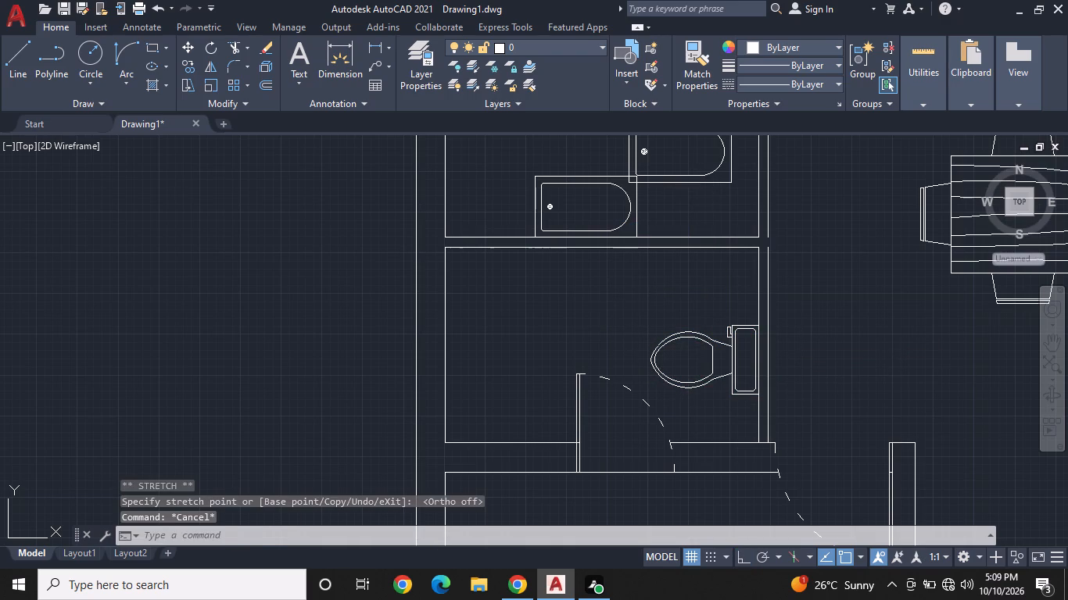
pyautogui.click(691, 178)
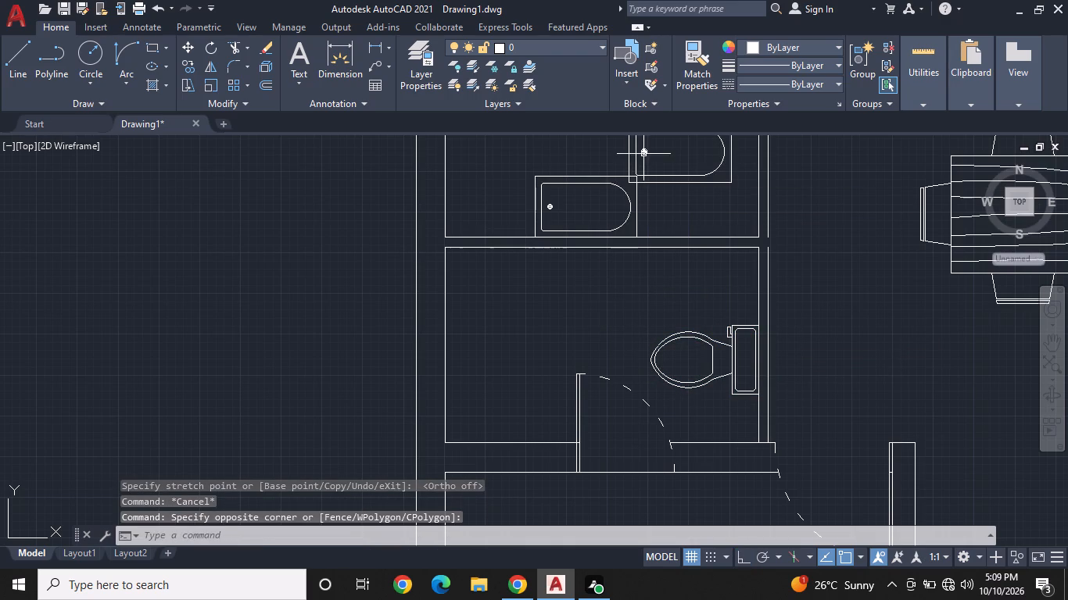
pyautogui.click(643, 151)
pyautogui.rightClick(643, 157)
pyautogui.click(700, 300)
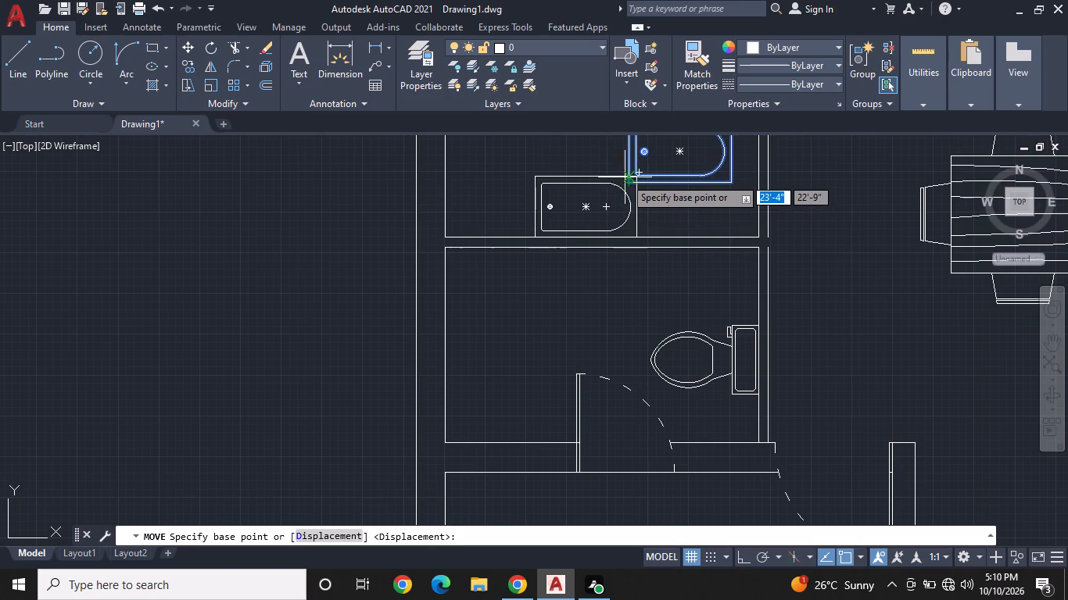
pyautogui.click(628, 181)
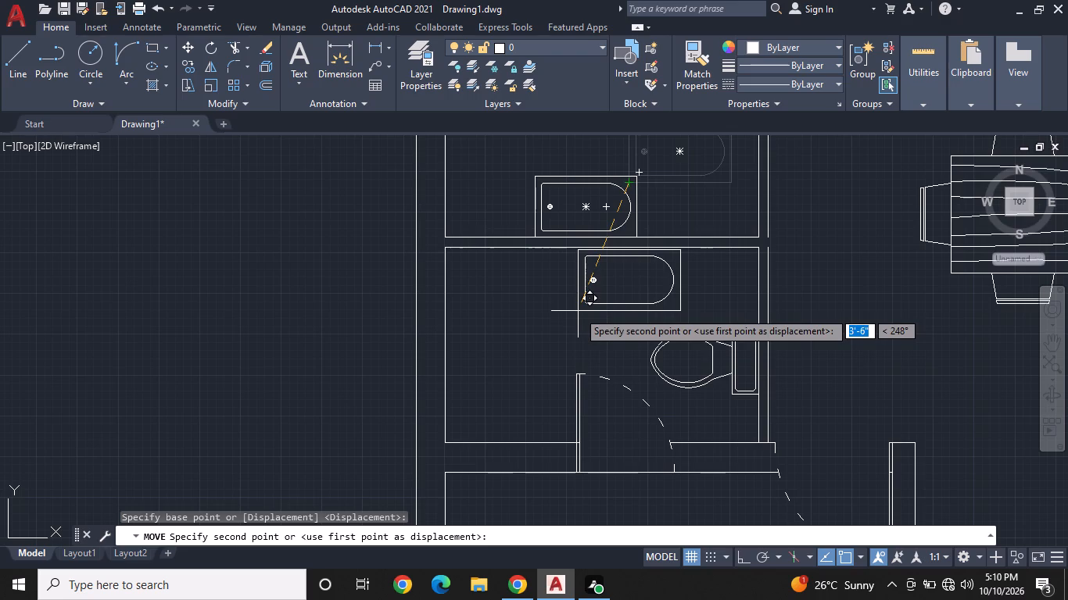
pyautogui.click(578, 311)
pyautogui.press('Escape')
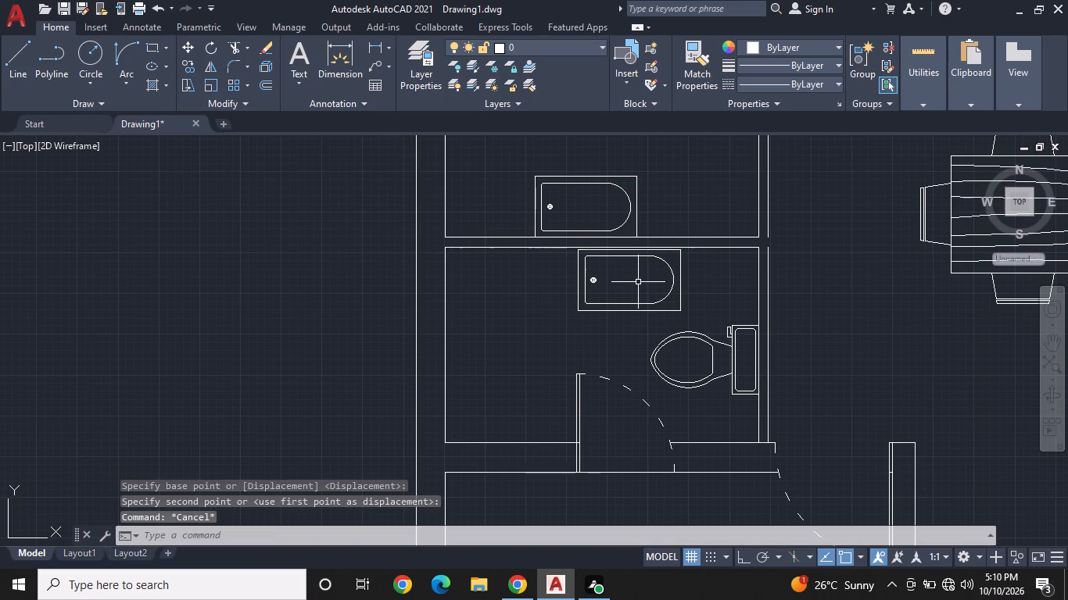
# Move the bathtub in the lower western bathroom straight up so its top edge sits against the north wall.
pyautogui.scroll(1, 638, 292)
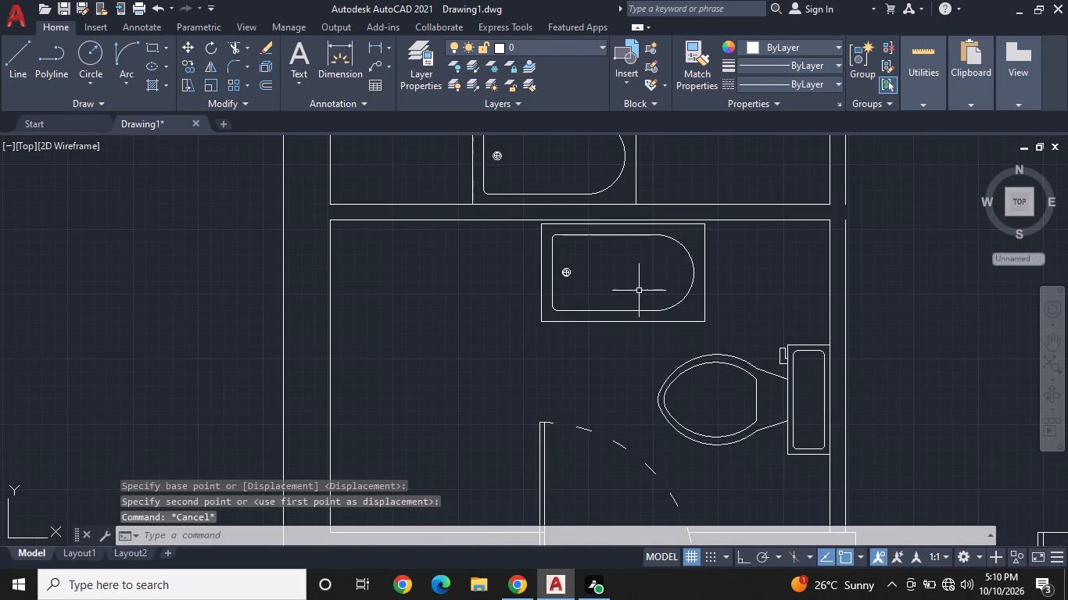
pyautogui.scroll(1, 640, 259)
pyautogui.moveTo(583, 237); pyautogui.dragTo(634, 319, button='middle')
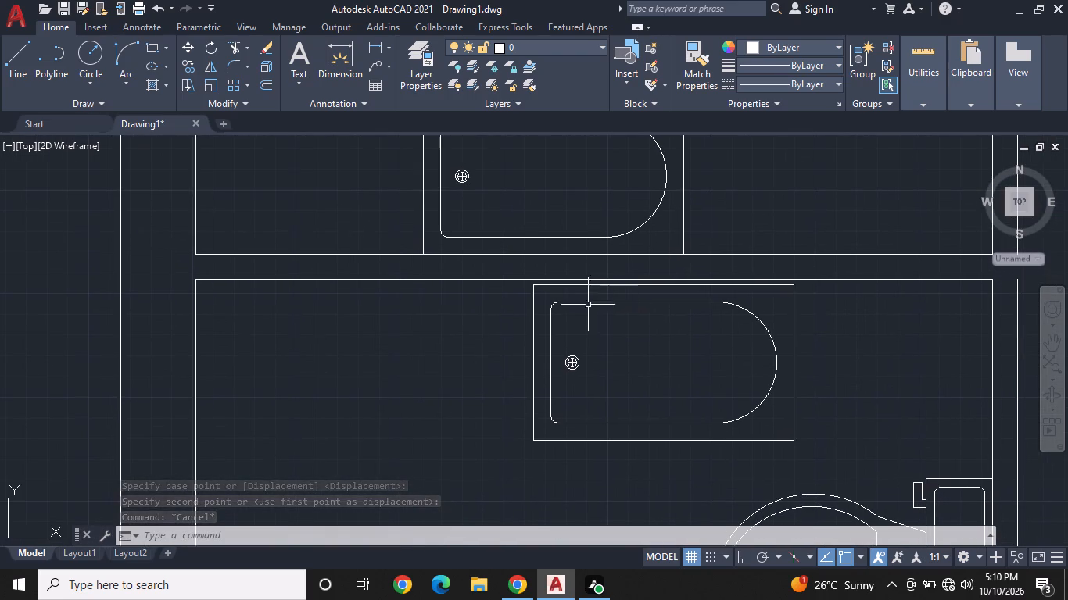
pyautogui.click(572, 302)
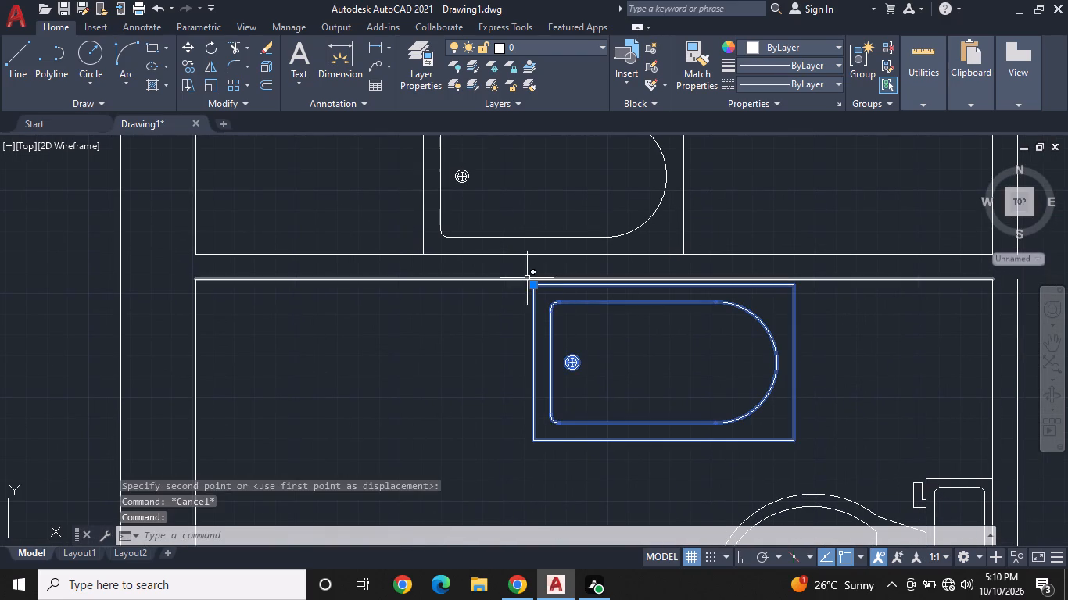
pyautogui.click(531, 283)
pyautogui.click(531, 278)
pyautogui.press('Escape')
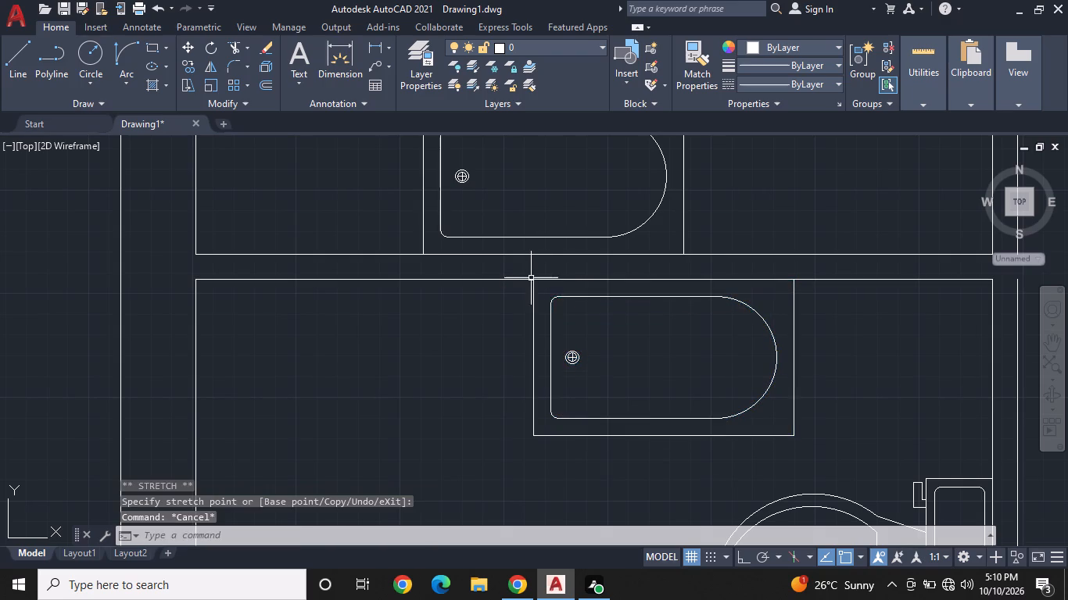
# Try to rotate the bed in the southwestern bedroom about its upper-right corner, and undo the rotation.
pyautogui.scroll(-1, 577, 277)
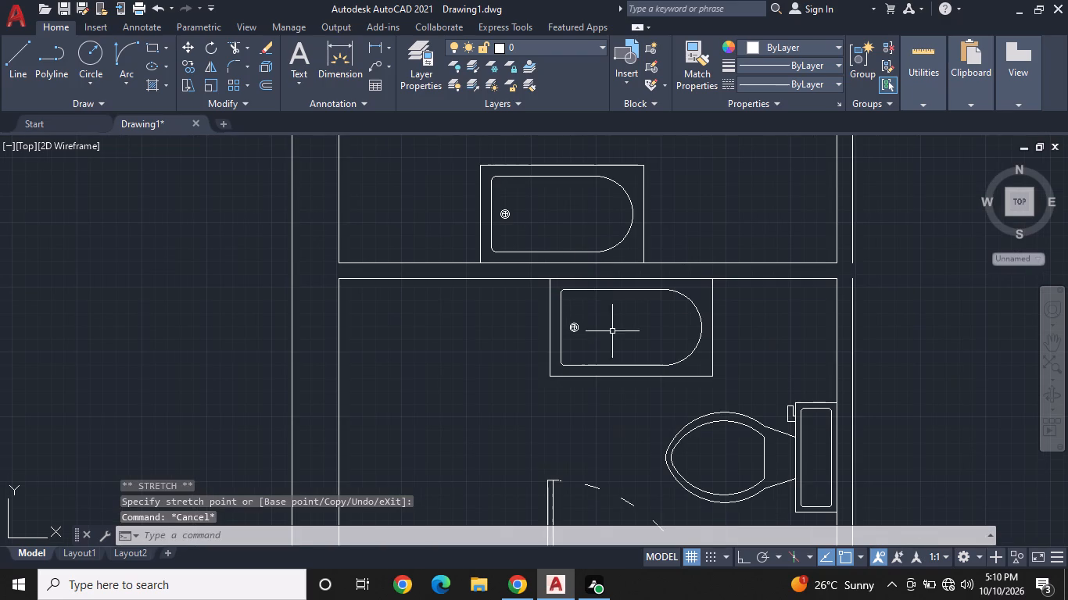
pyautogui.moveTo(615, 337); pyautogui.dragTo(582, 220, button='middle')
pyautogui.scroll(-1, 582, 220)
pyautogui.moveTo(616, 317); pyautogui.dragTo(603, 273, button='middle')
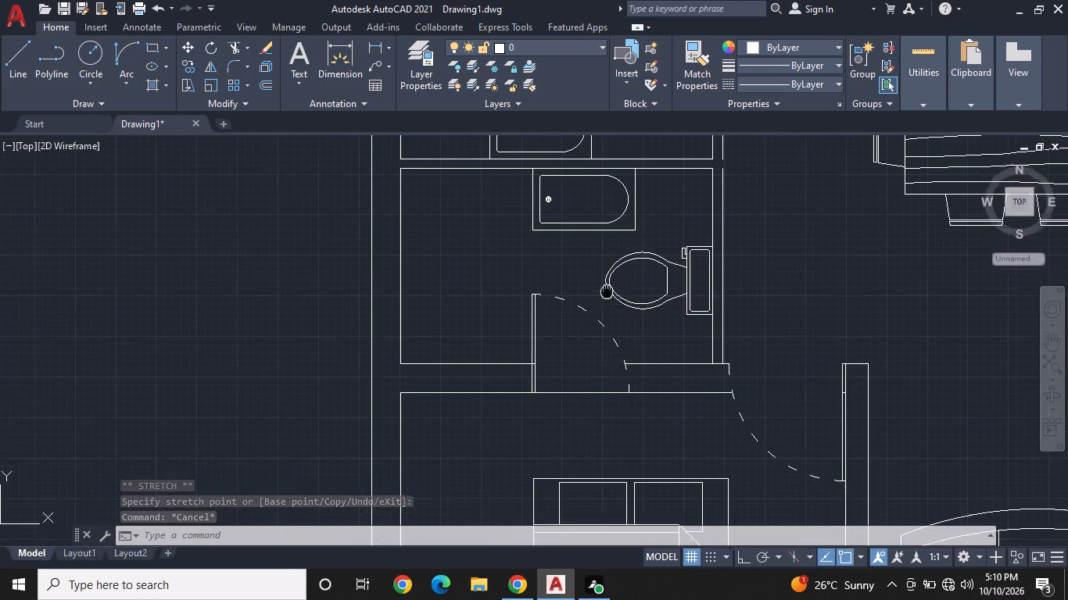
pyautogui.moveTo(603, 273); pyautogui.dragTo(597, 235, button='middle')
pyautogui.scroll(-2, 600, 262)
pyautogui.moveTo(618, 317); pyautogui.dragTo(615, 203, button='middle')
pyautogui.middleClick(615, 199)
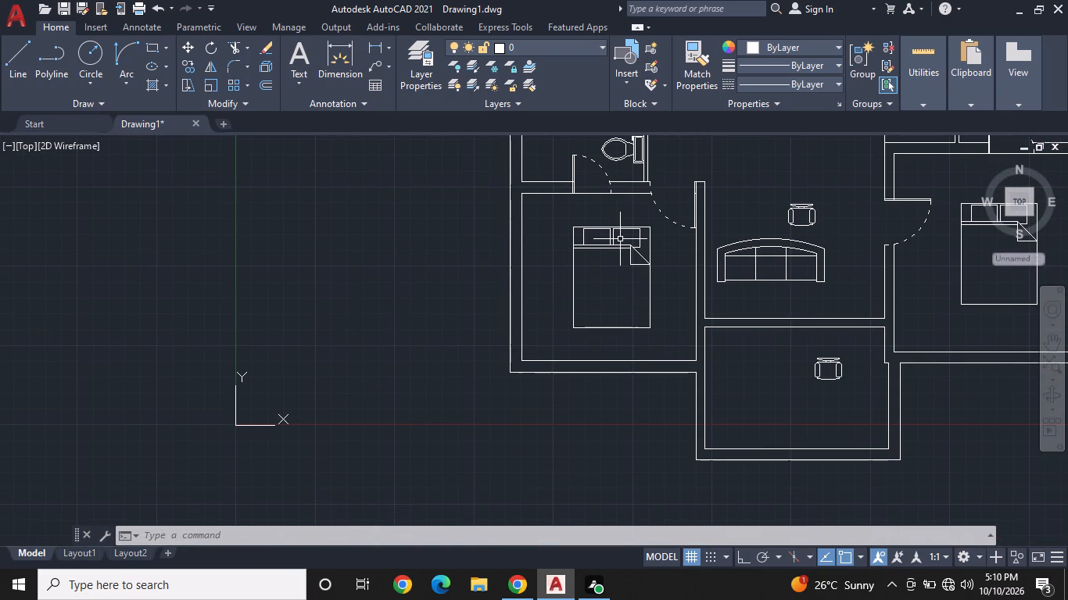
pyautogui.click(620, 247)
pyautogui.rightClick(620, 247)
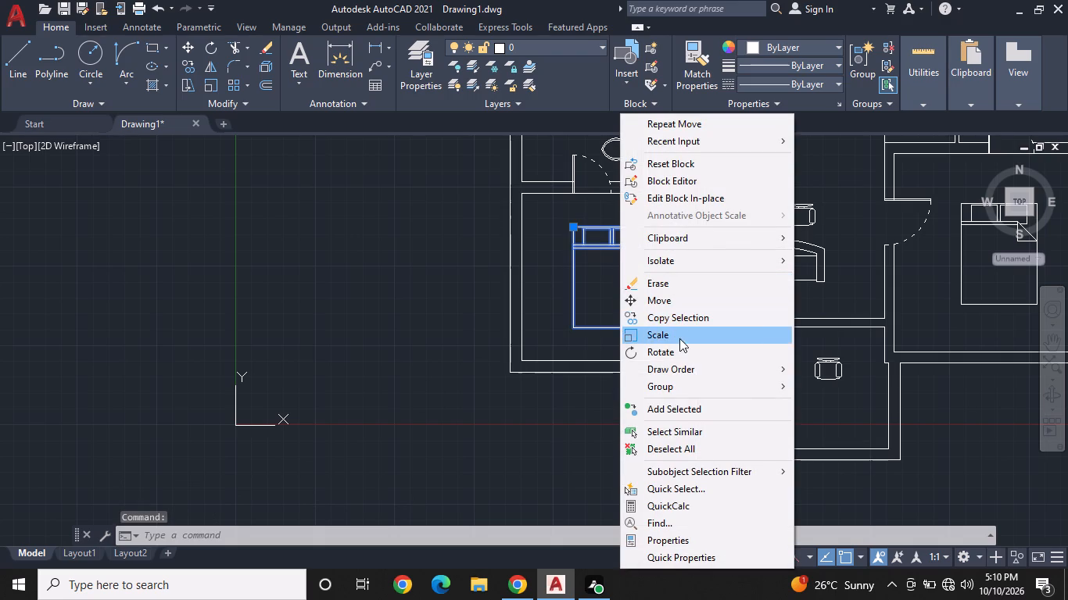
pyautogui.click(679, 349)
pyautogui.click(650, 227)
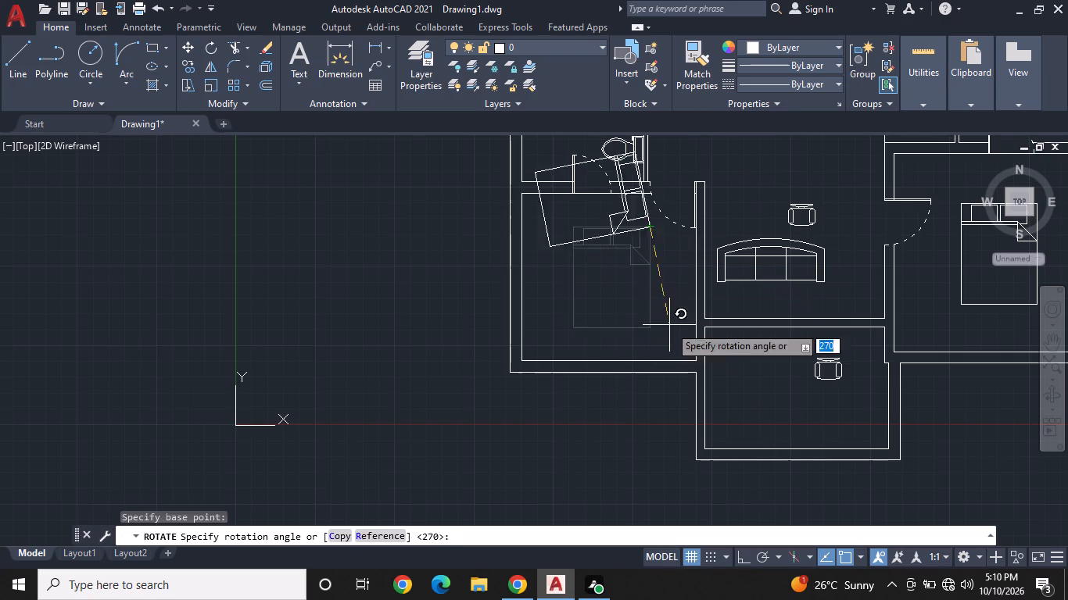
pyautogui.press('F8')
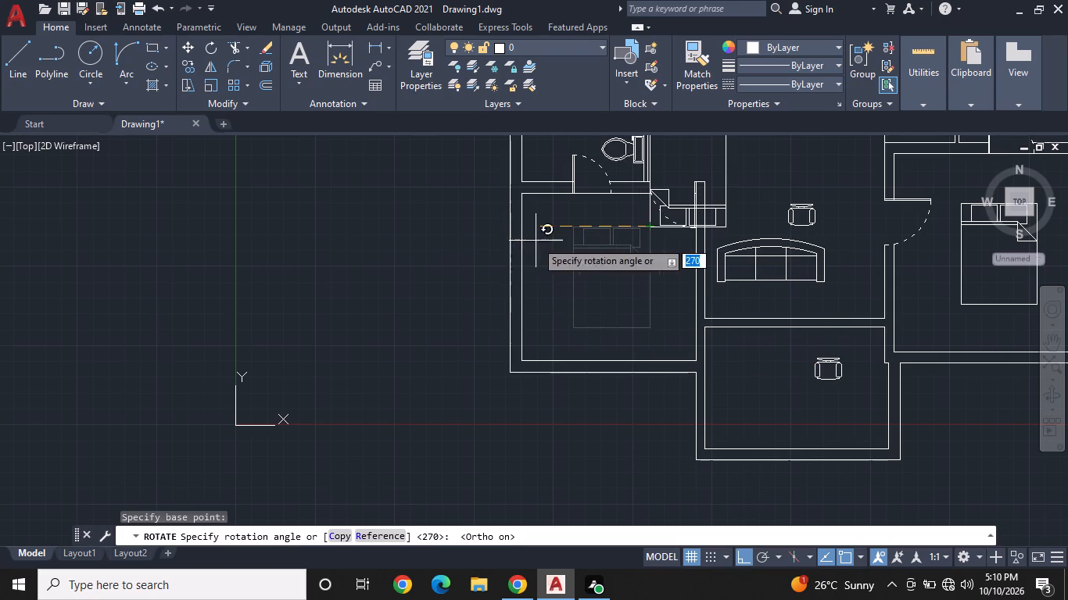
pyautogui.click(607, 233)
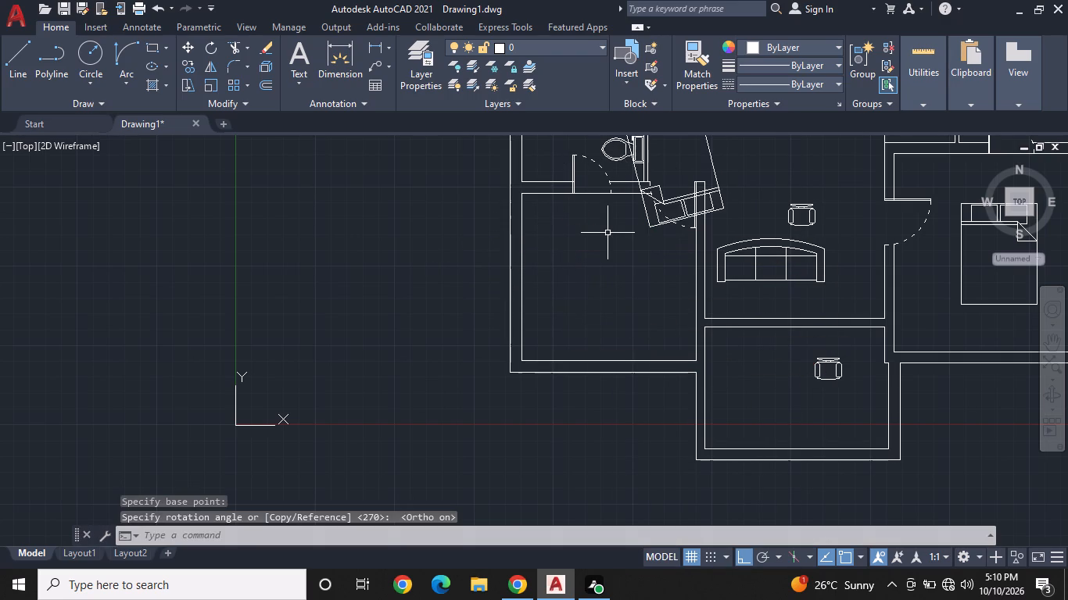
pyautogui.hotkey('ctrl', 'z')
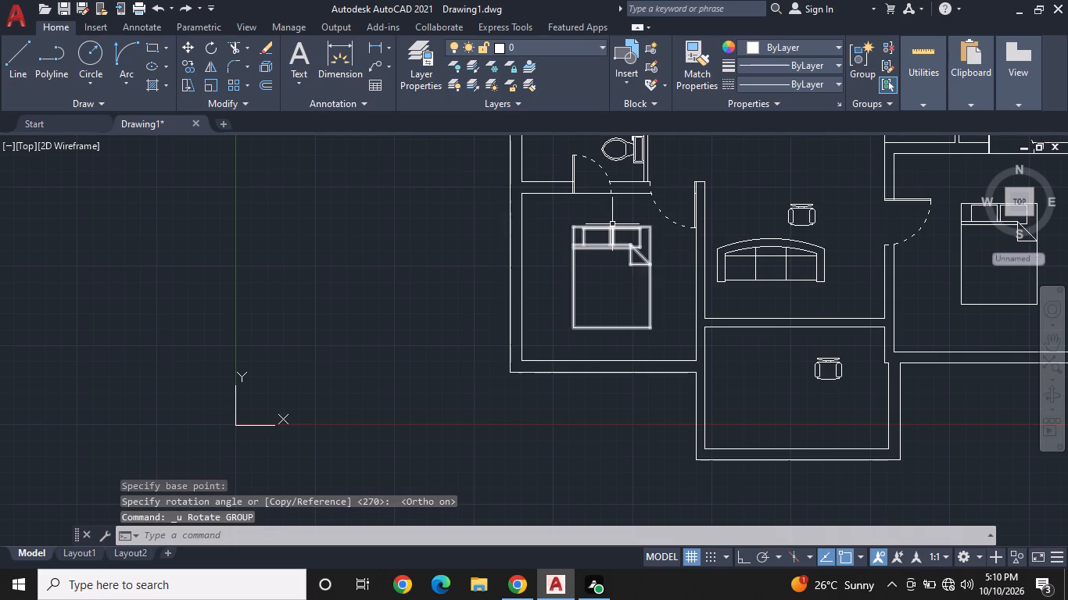
# Rotate the bed in the southwestern bedroom 180° about its upper-right corner.
pyautogui.click(612, 224)
pyautogui.rightClick(612, 233)
pyautogui.press('Escape')
pyautogui.click(613, 232)
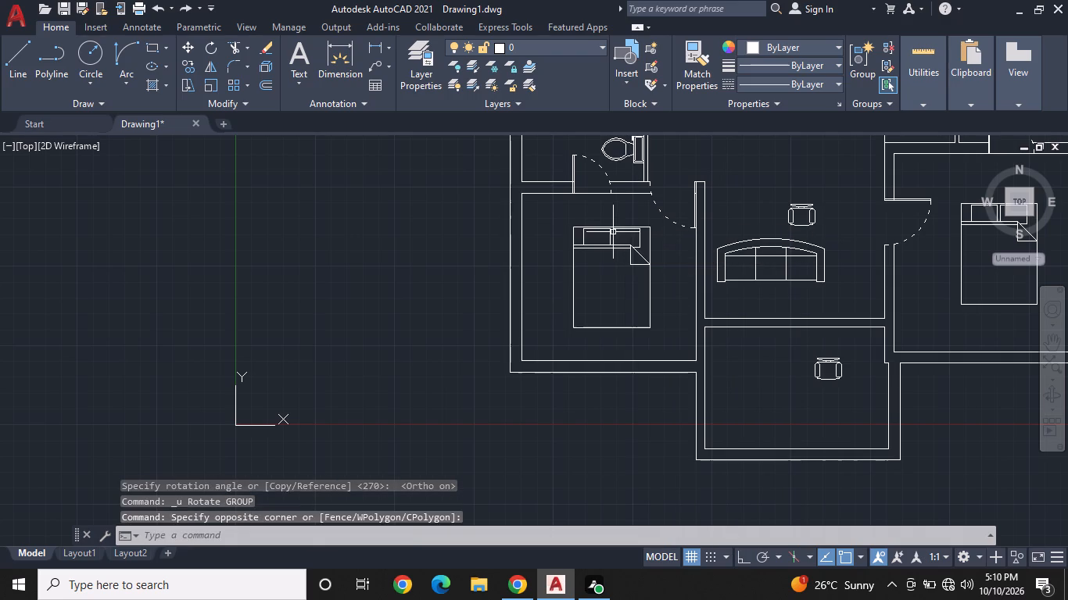
pyautogui.press('Escape')
pyautogui.click(613, 228)
pyautogui.rightClick(612, 230)
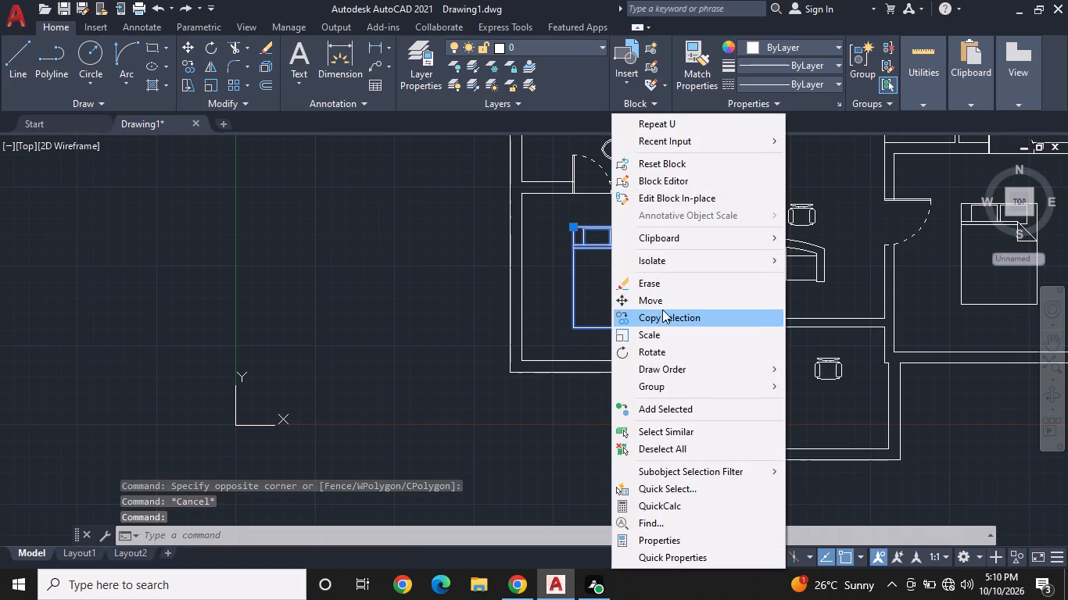
pyautogui.click(665, 353)
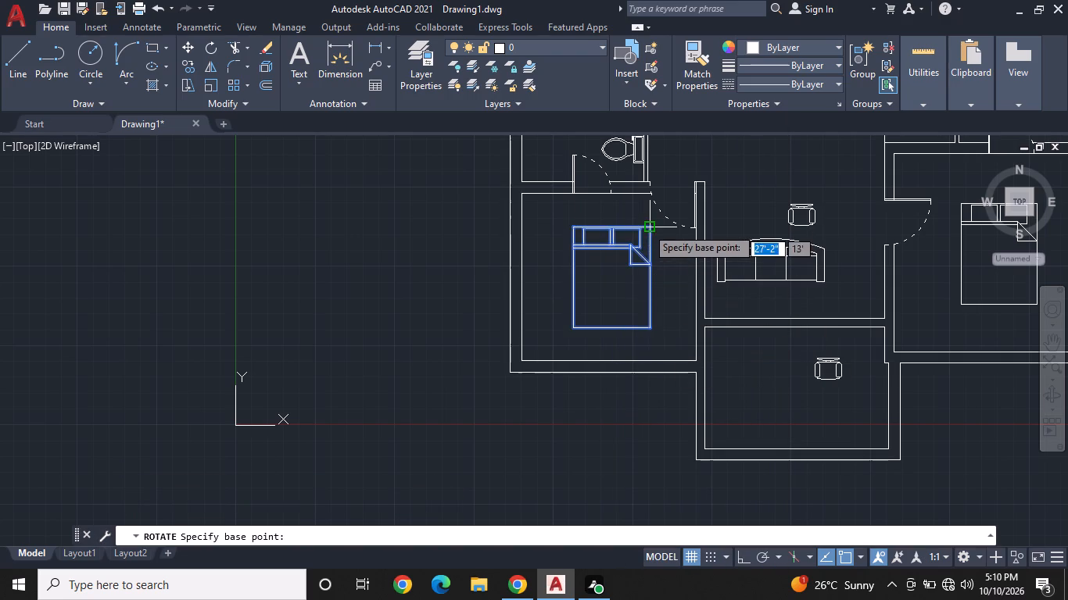
pyautogui.click(647, 225)
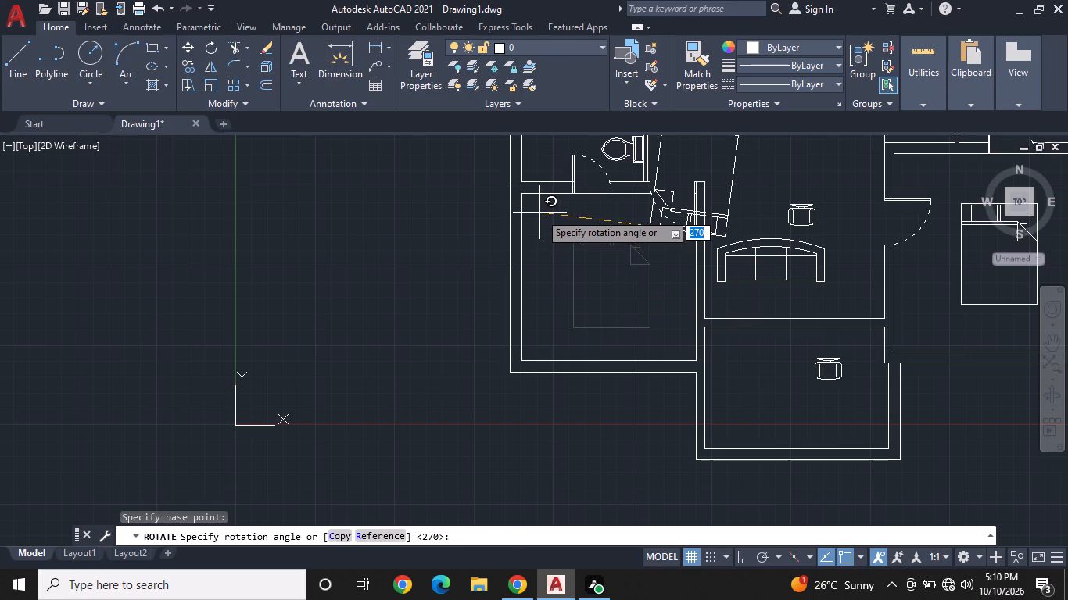
pyautogui.press('F8')
pyautogui.click(592, 219)
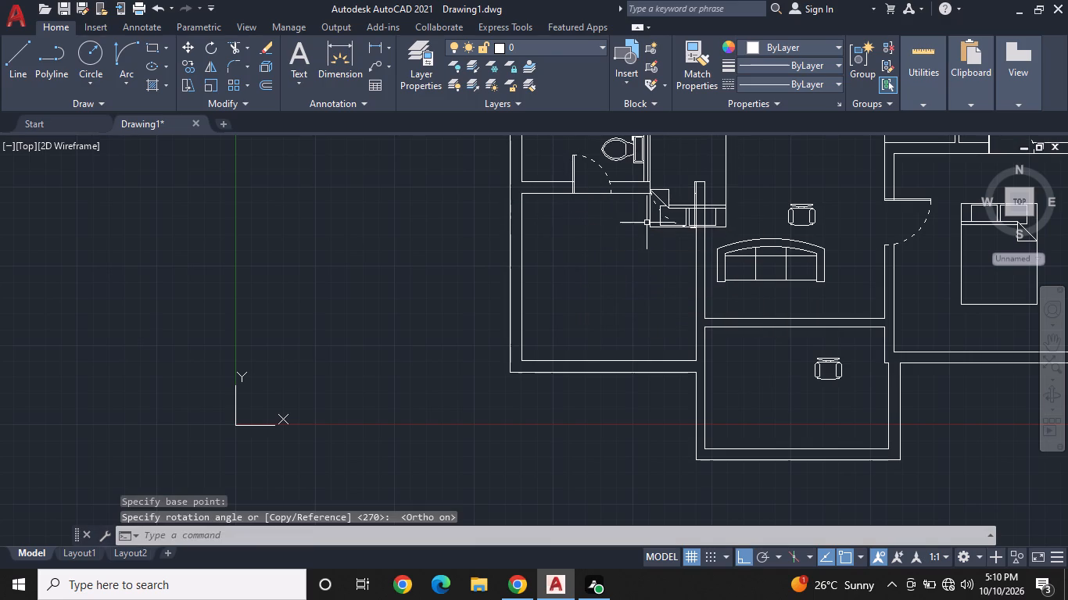
# Move the rotated bed into the southwestern bedroom so its pillow end sits against the south wall.
pyautogui.click(650, 224)
pyautogui.click(723, 227)
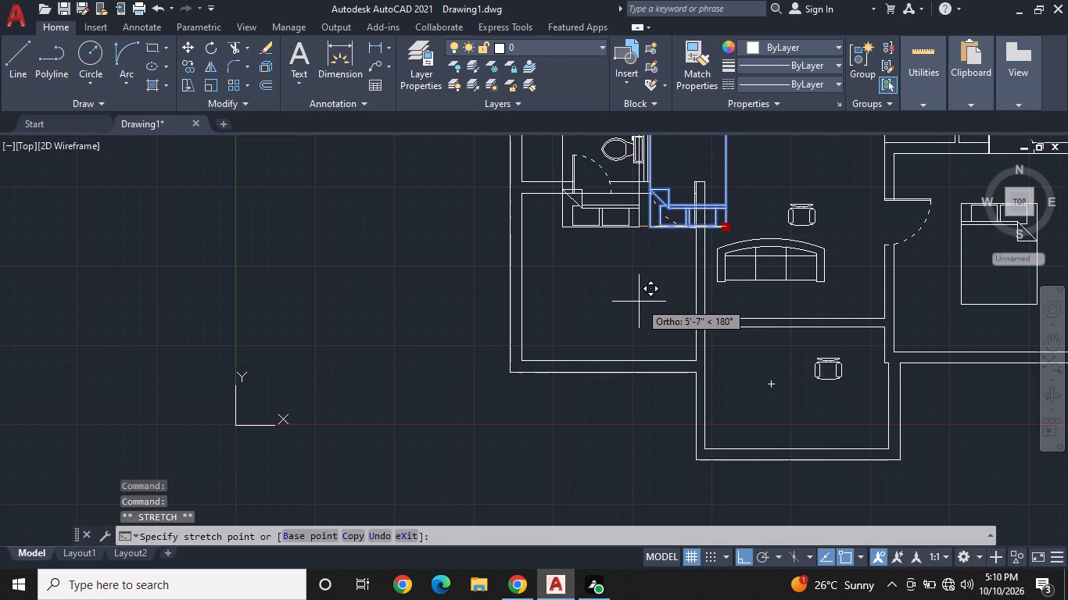
pyautogui.press('F8')
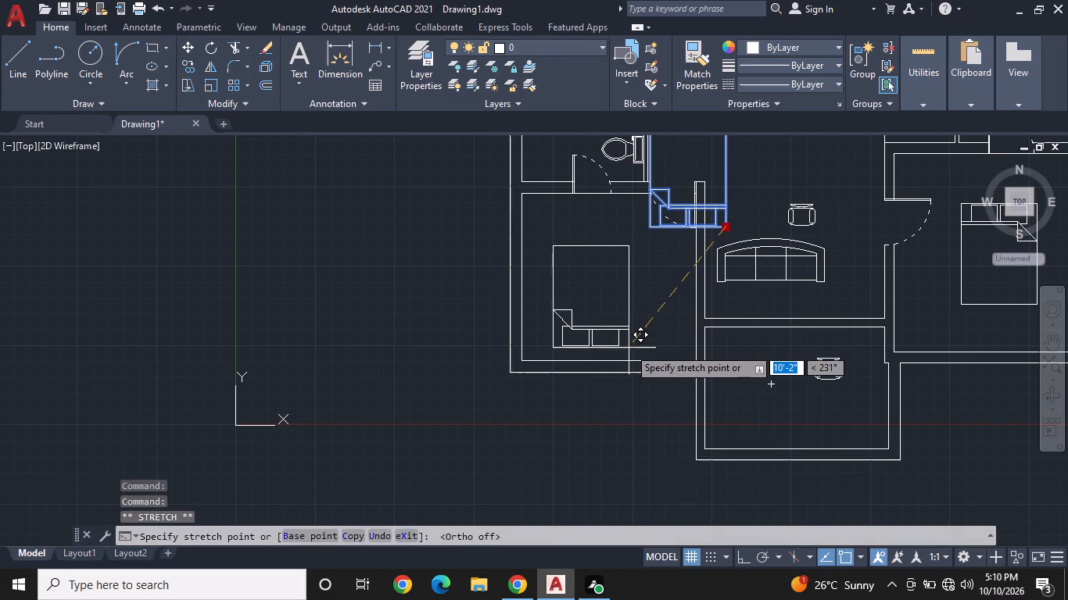
pyautogui.click(625, 359)
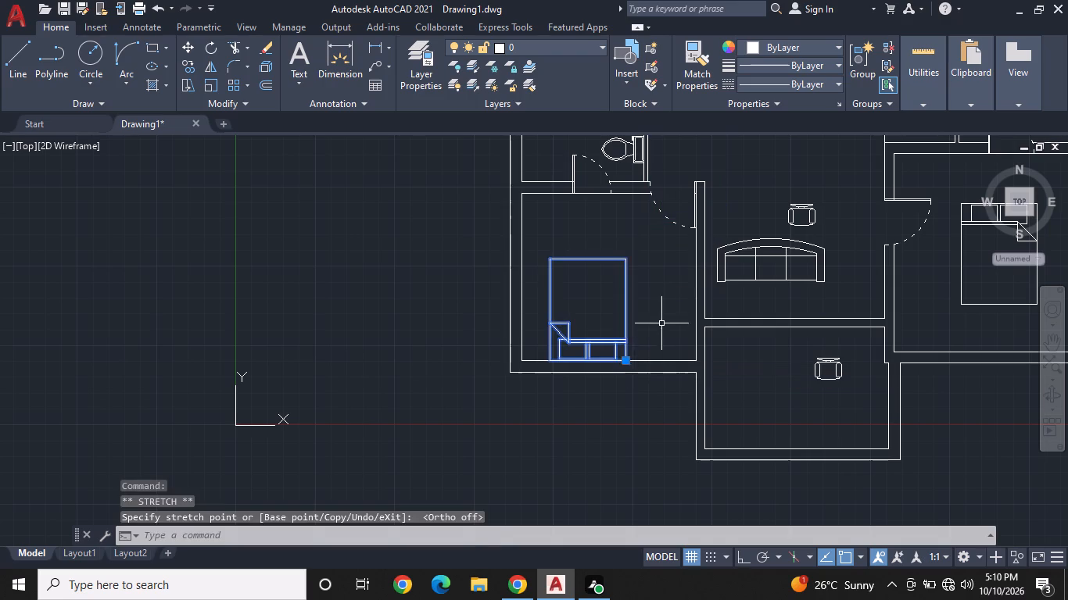
pyautogui.press('Escape')
# Move the living room armchair above the sofa 1'-10" to the east.
pyautogui.scroll(-1, 672, 303)
pyautogui.moveTo(667, 309); pyautogui.dragTo(563, 328, button='middle')
pyautogui.moveTo(557, 332); pyautogui.dragTo(549, 337, button='middle')
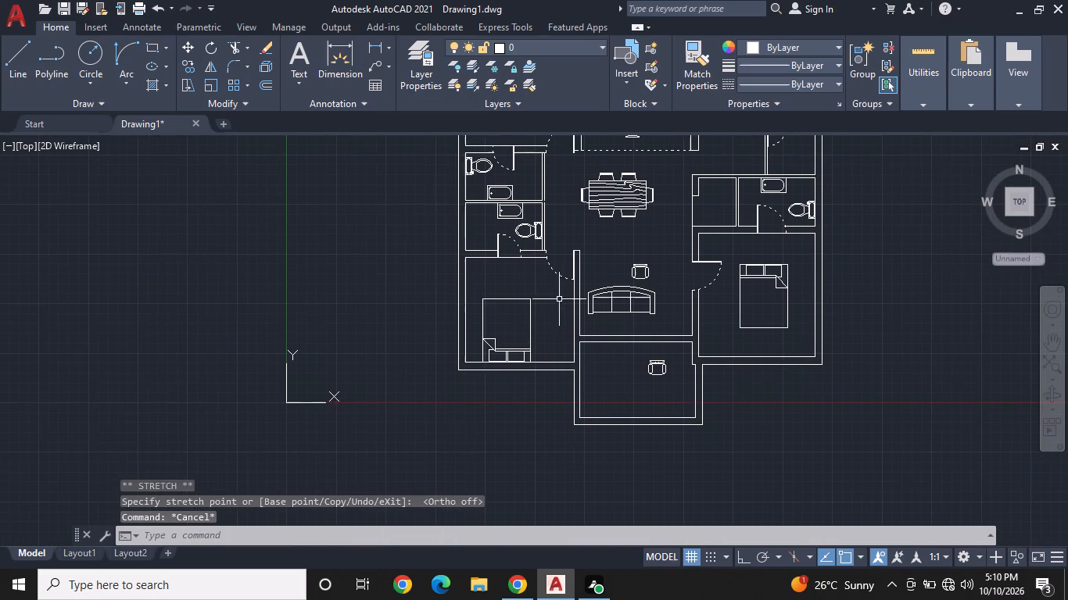
pyautogui.moveTo(582, 270); pyautogui.dragTo(597, 307, button='middle')
pyautogui.scroll(2, 645, 336)
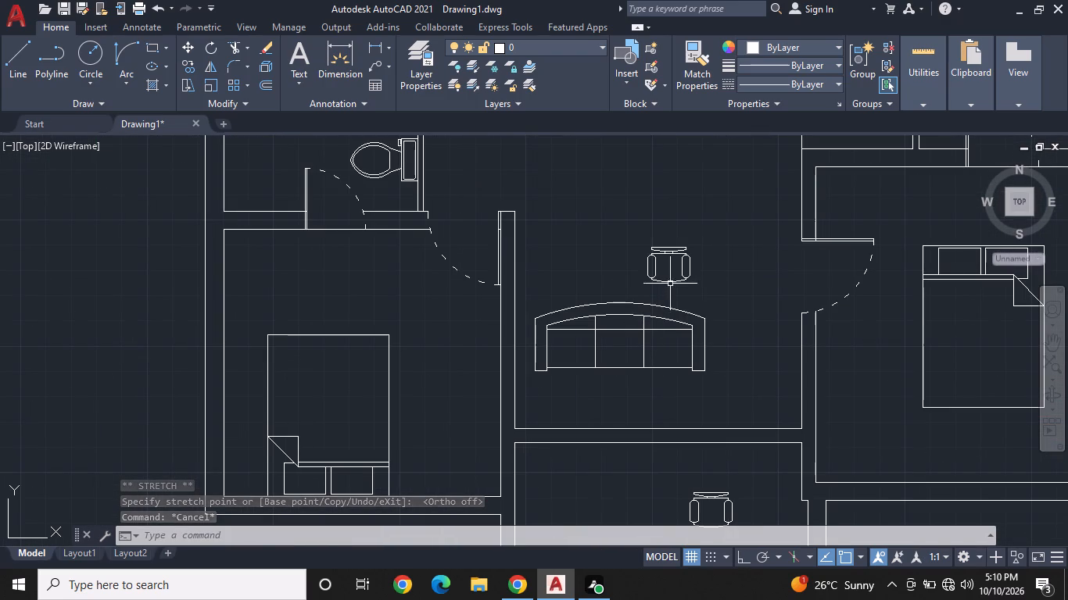
pyautogui.click(680, 264)
pyautogui.click(672, 251)
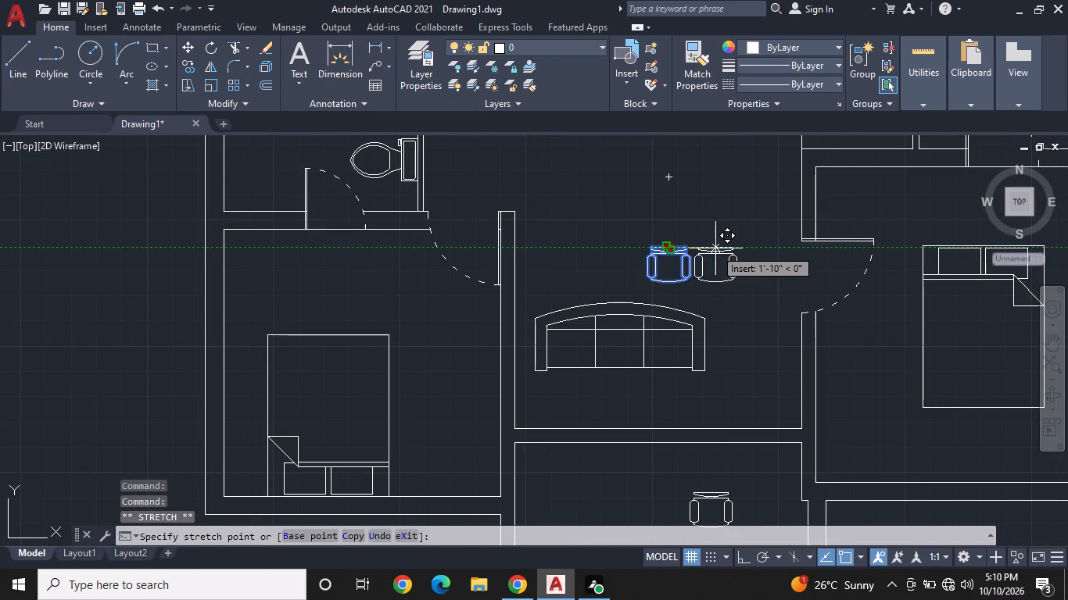
pyautogui.click(715, 248)
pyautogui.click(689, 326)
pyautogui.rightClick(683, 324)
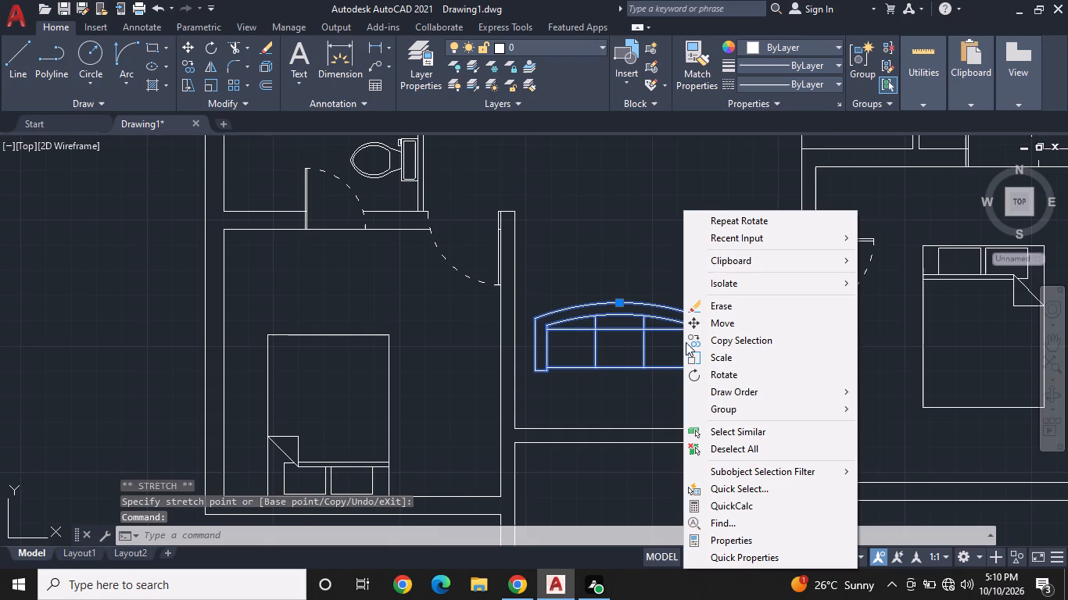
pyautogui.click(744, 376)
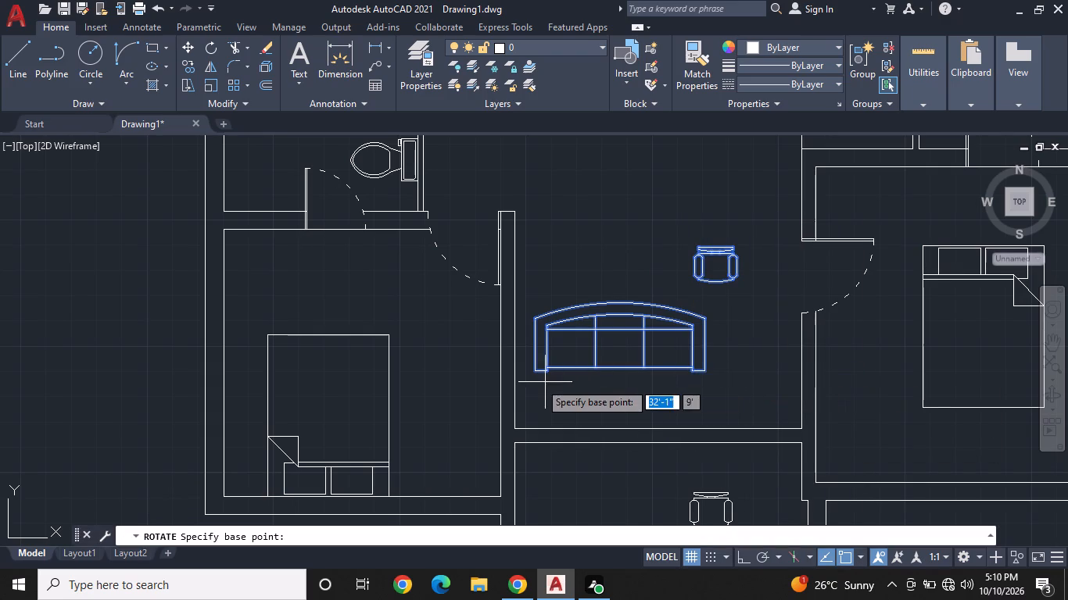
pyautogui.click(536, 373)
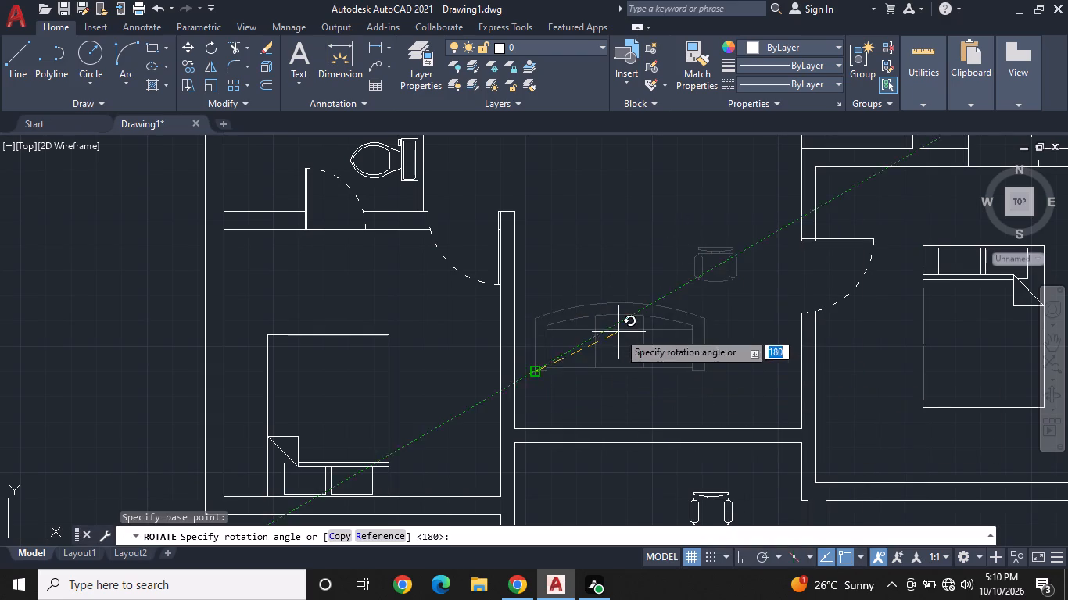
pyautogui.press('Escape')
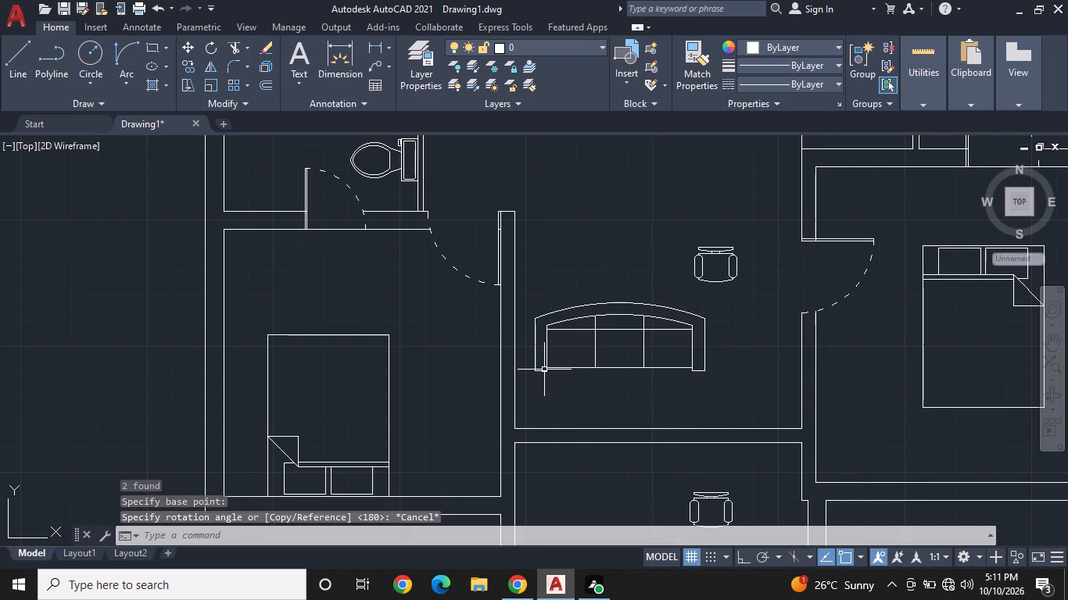
# Rotate the living room sofa 90° about its lower-left corner so its curved back faces west.
pyautogui.click(543, 370)
pyautogui.rightClick(543, 369)
pyautogui.click(574, 350)
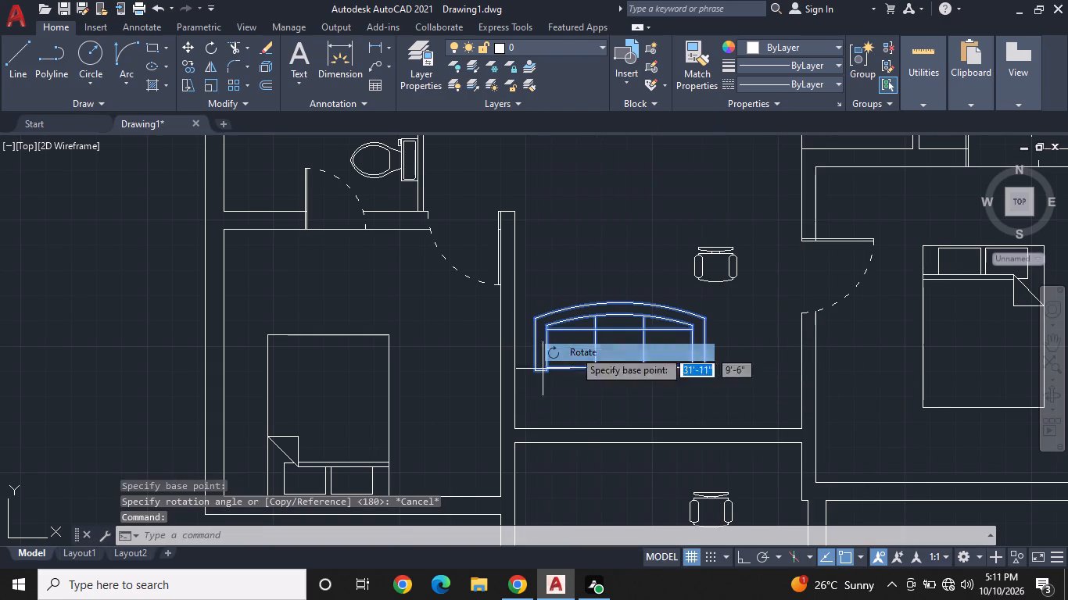
pyautogui.click(535, 366)
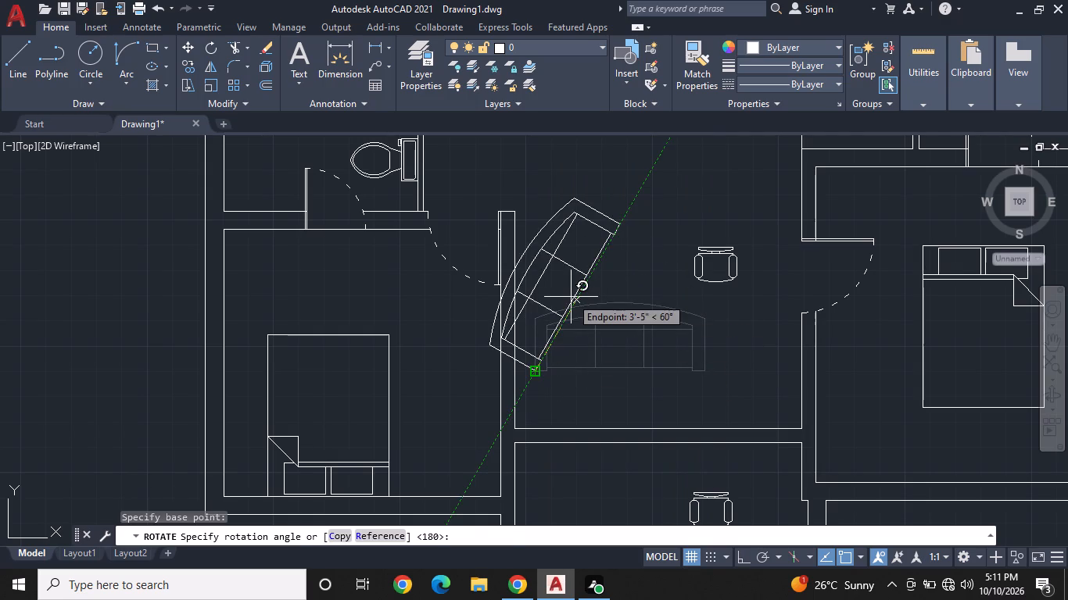
pyautogui.press('F8')
pyautogui.click(572, 272)
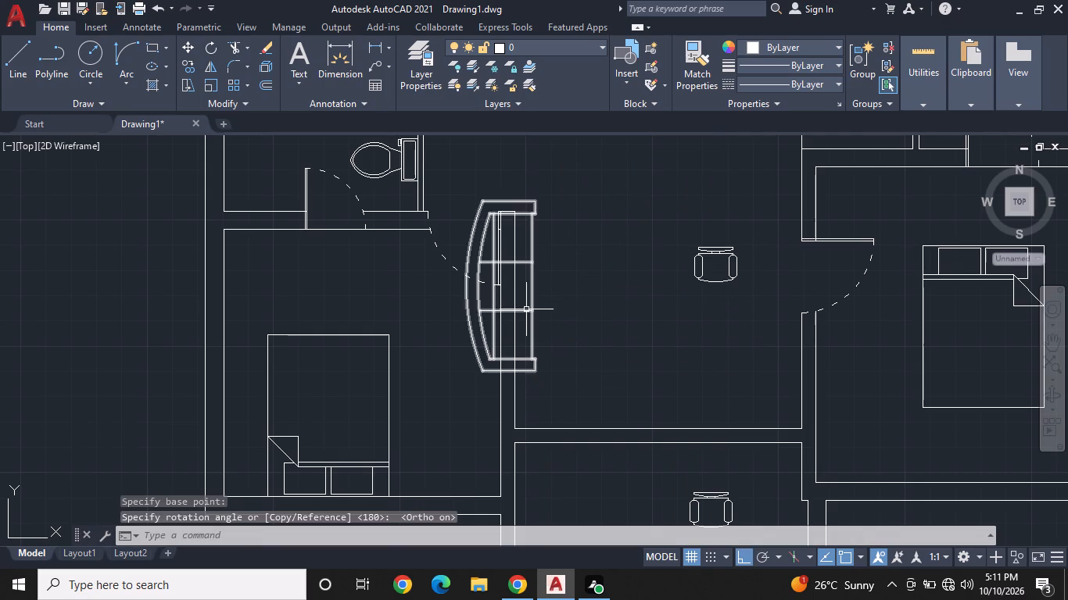
# Move the rotated living room sofa east so its curved back sits against the inside of the room's west wall.
pyautogui.click(526, 309)
pyautogui.click(464, 284)
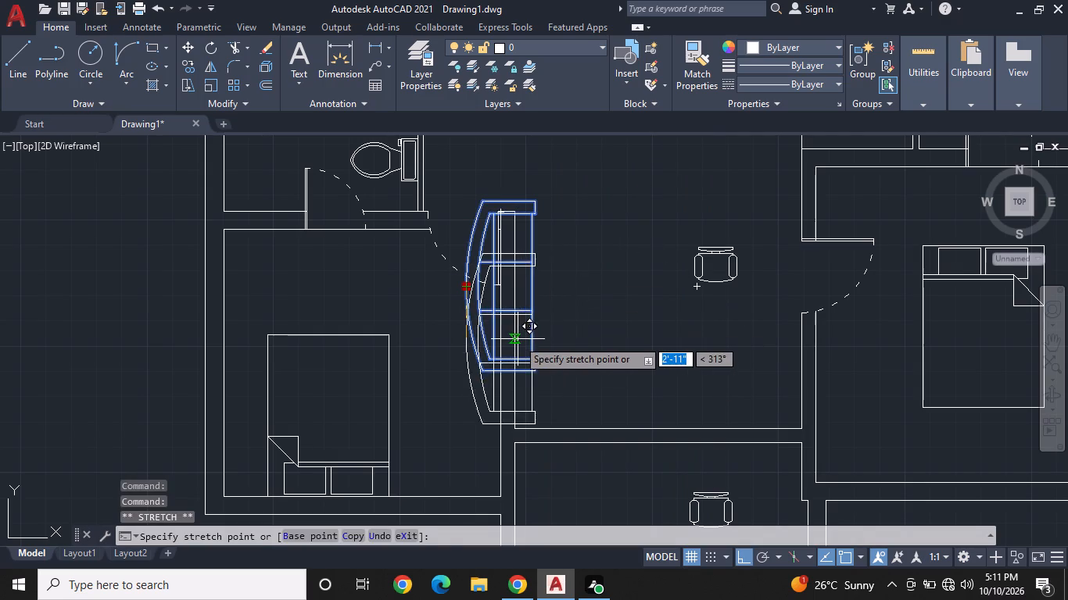
pyautogui.press('F8')
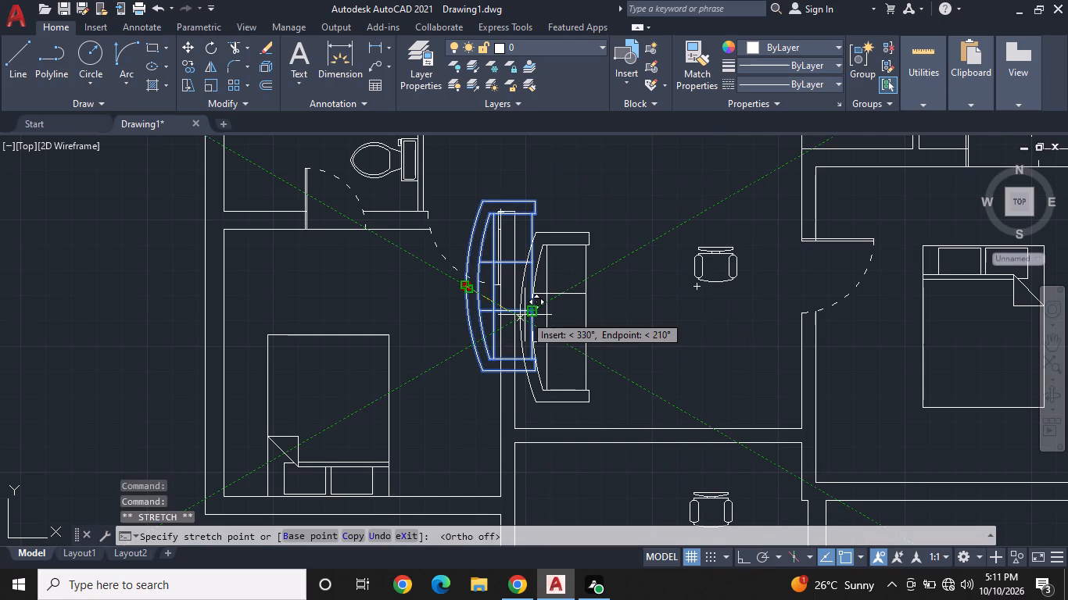
pyautogui.click(525, 315)
pyautogui.press('Escape')
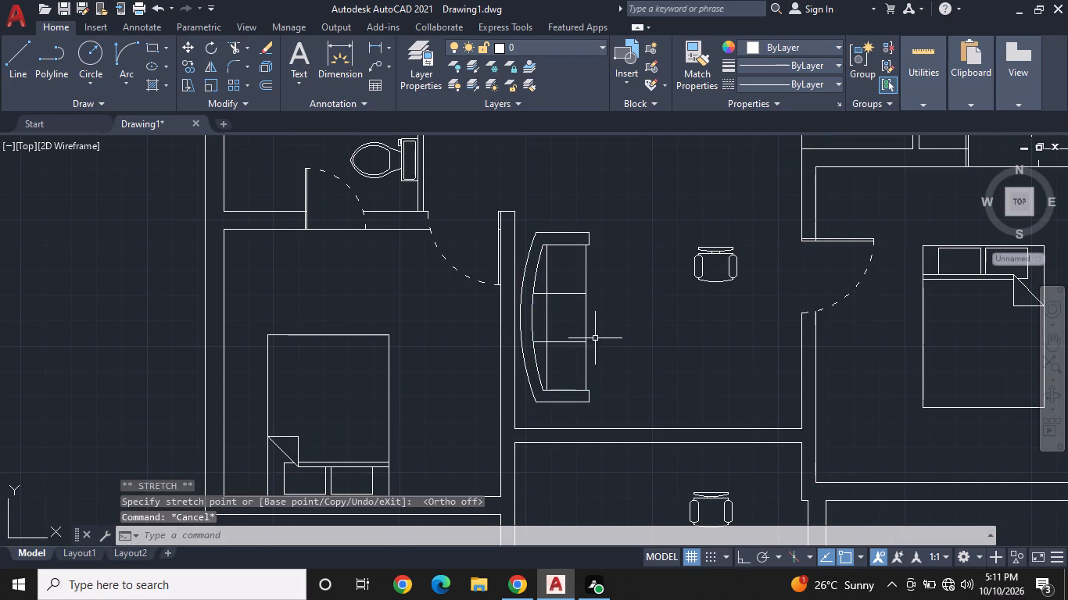
# Rotate the living room armchair 180° about its upper-right corner so its backrest faces south.
pyautogui.click(711, 277)
pyautogui.click(679, 284)
pyautogui.rightClick(679, 284)
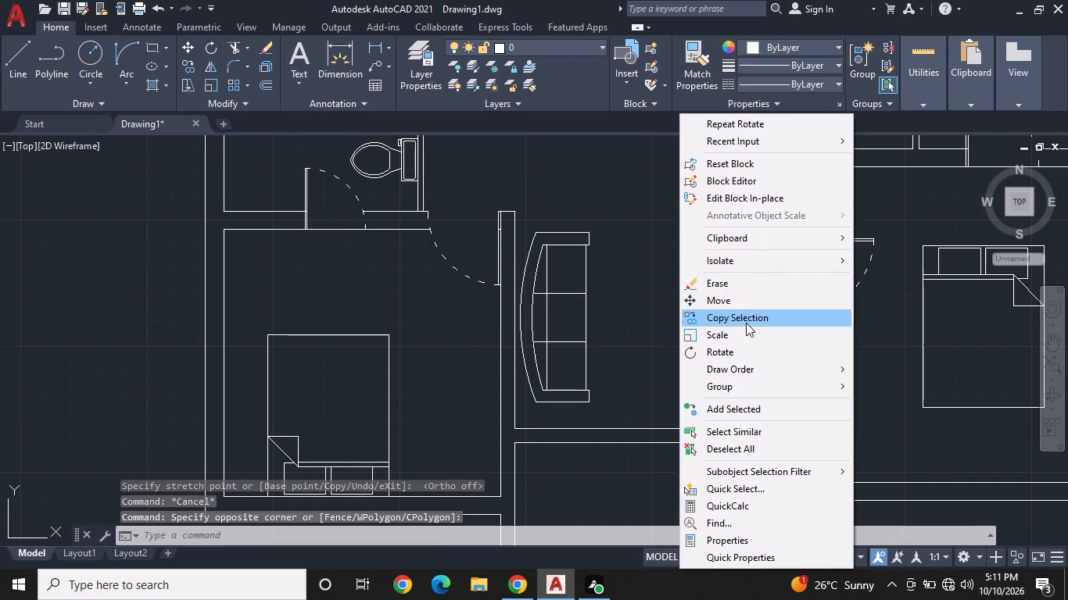
pyautogui.click(731, 350)
pyautogui.click(733, 245)
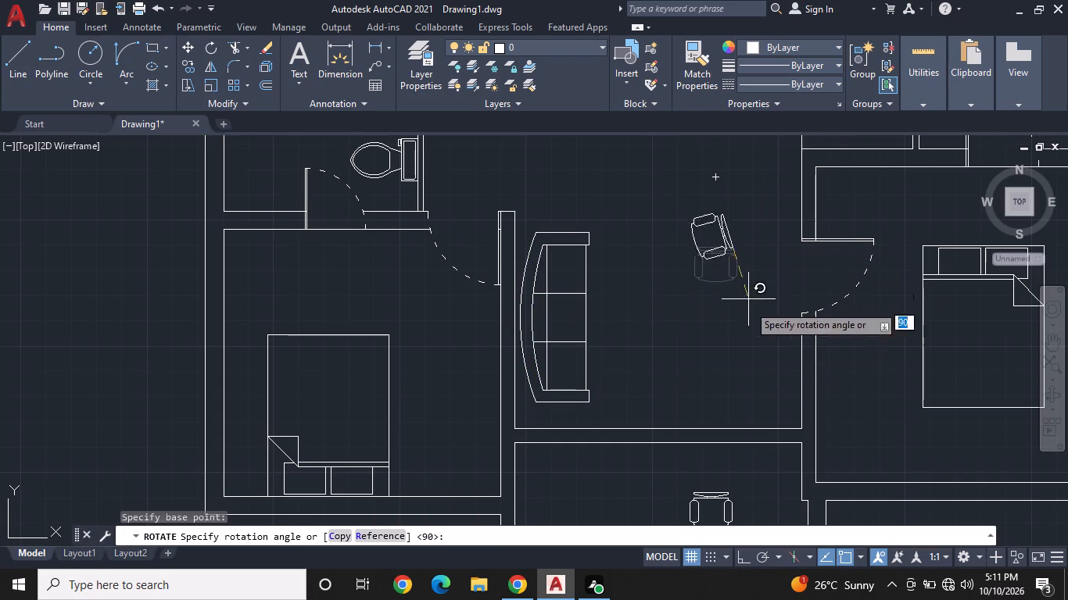
pyautogui.press('F8')
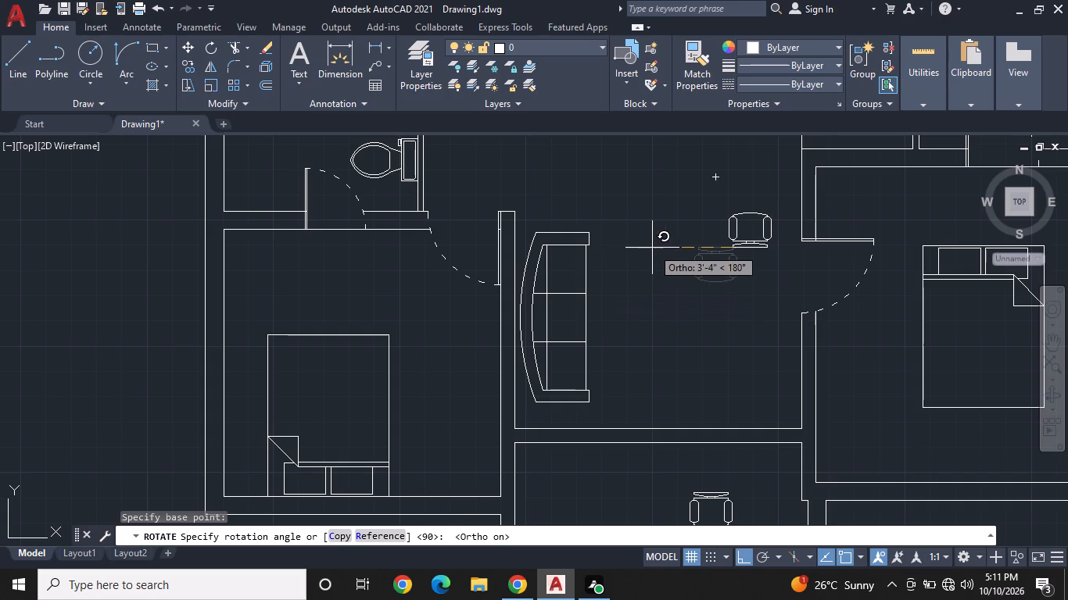
pyautogui.click(652, 248)
# Move the rotated armchair to the southern part of the living room, just east of the sofa's south end.
pyautogui.click(744, 248)
pyautogui.click(748, 247)
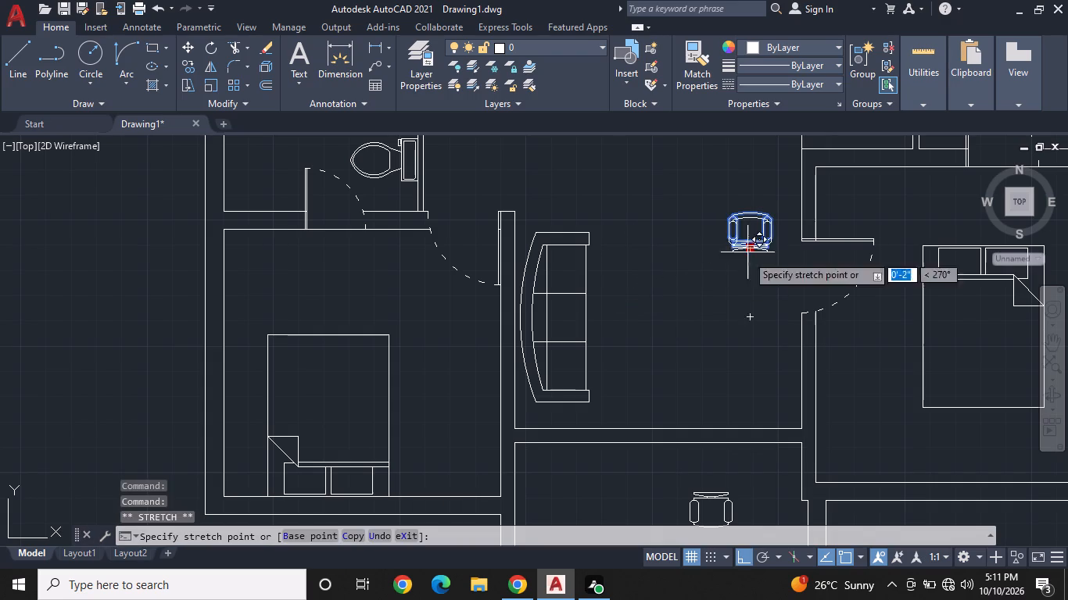
pyautogui.press('F8')
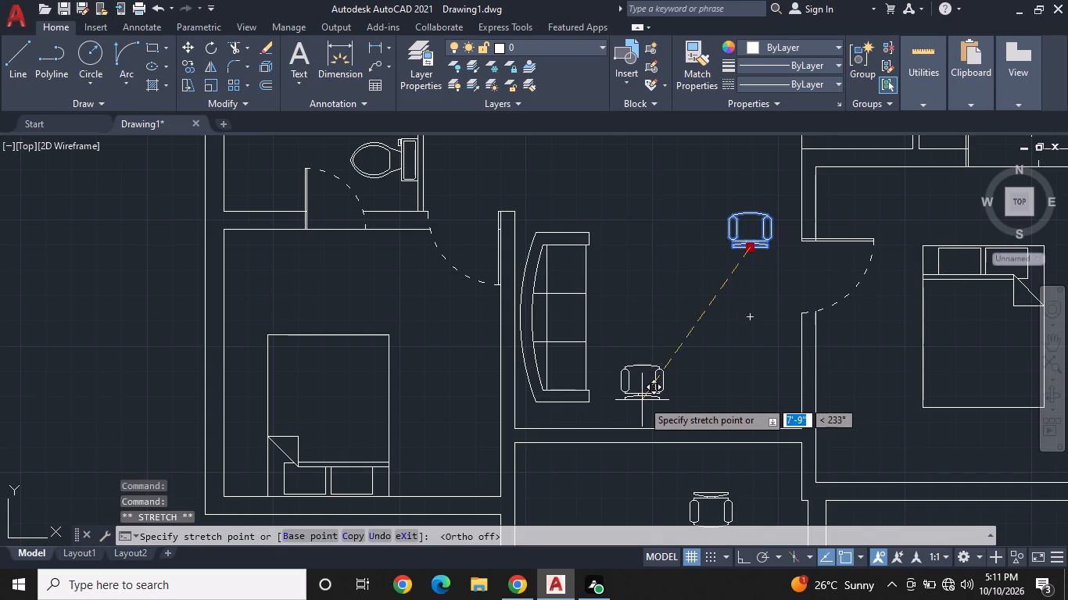
pyautogui.tripleClick(650, 405)
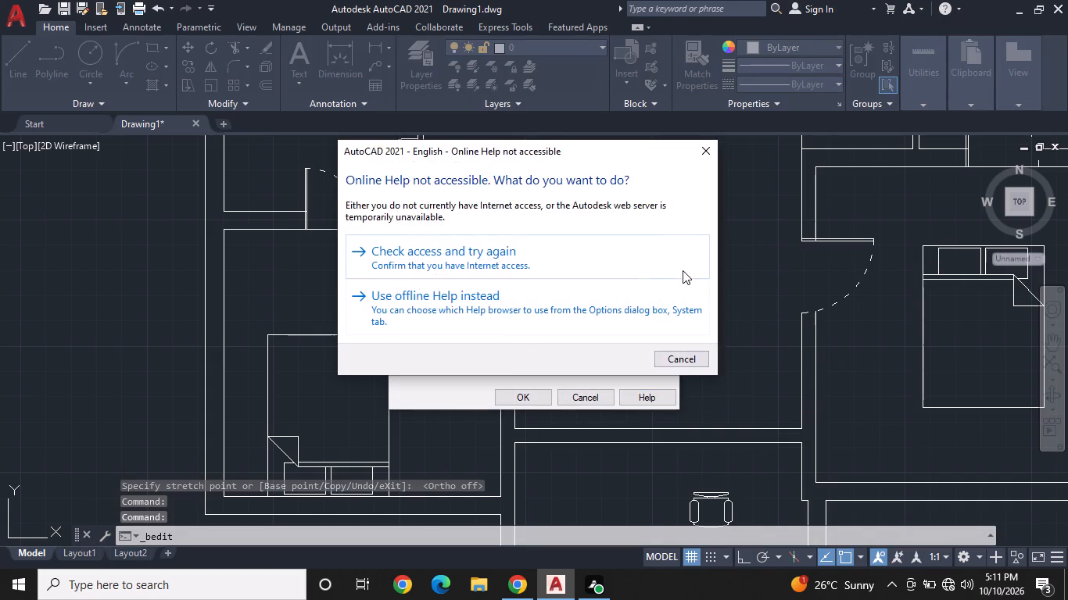
pyautogui.press('Escape')
pyautogui.press('Escape')
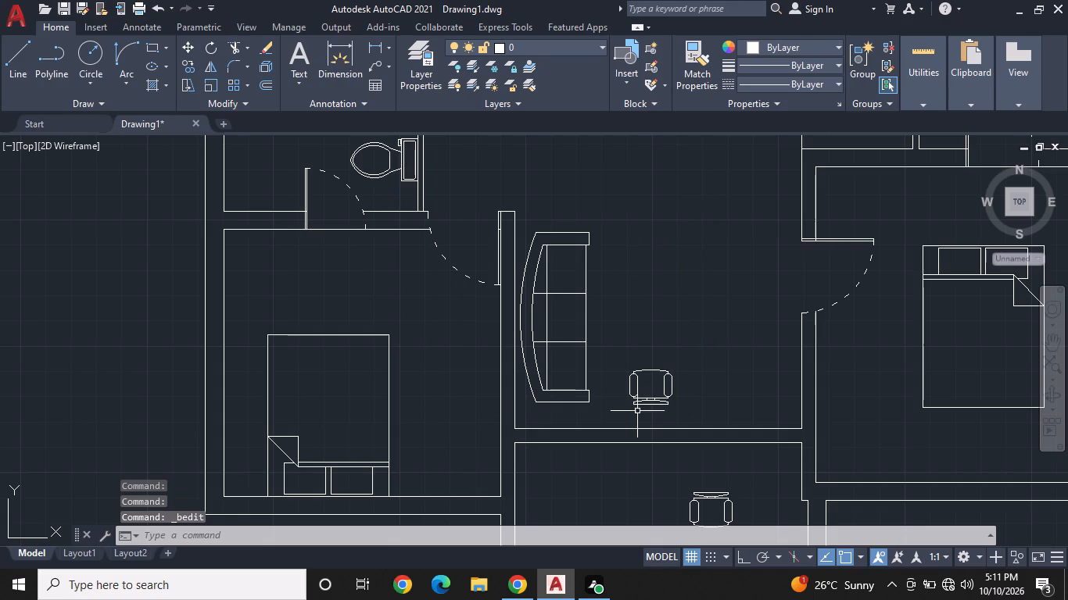
# Scale up the living room armchair slightly from its lower-left corner, setting the factor freehand.
pyautogui.click(641, 404)
pyautogui.rightClick(641, 404)
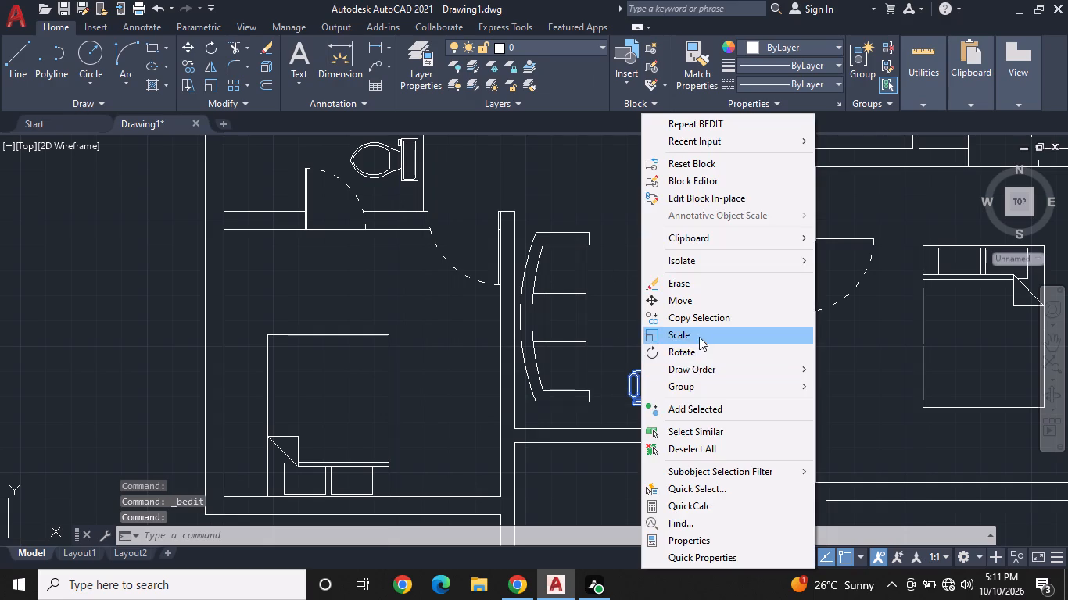
pyautogui.click(701, 335)
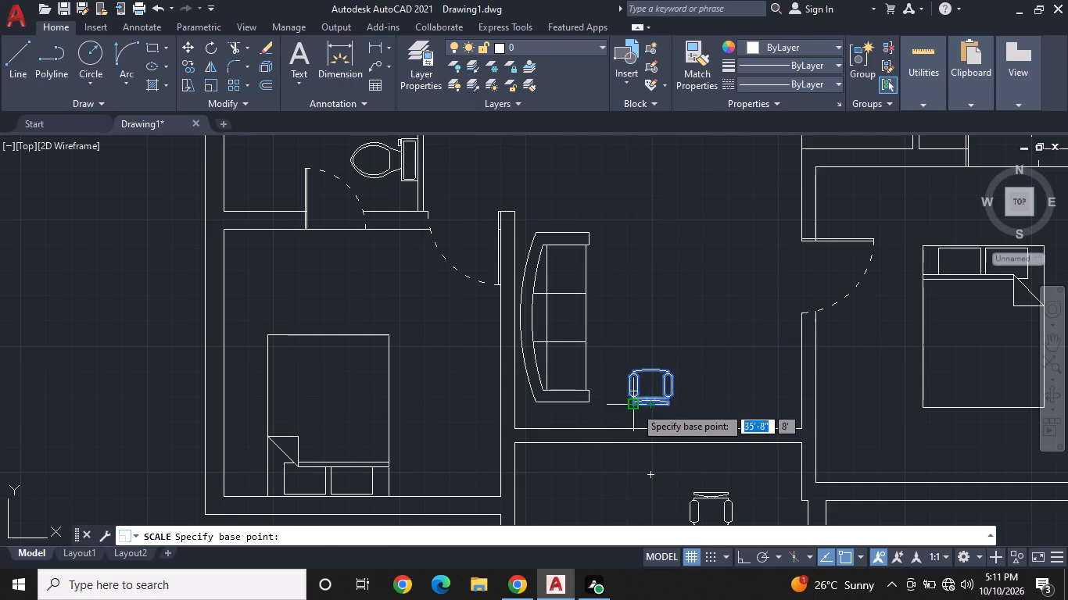
pyautogui.click(635, 406)
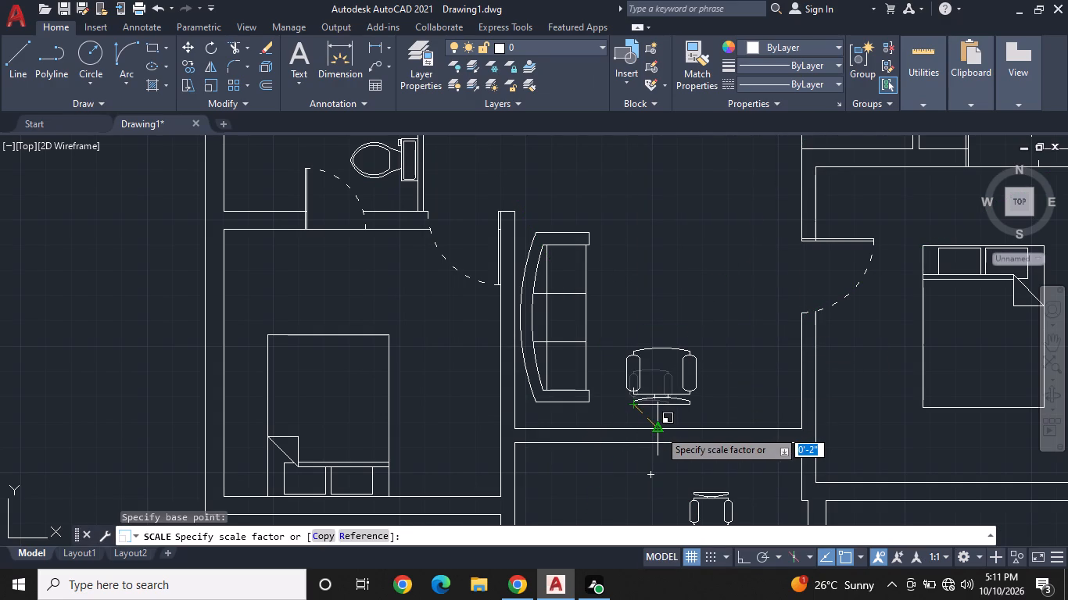
pyautogui.click(658, 418)
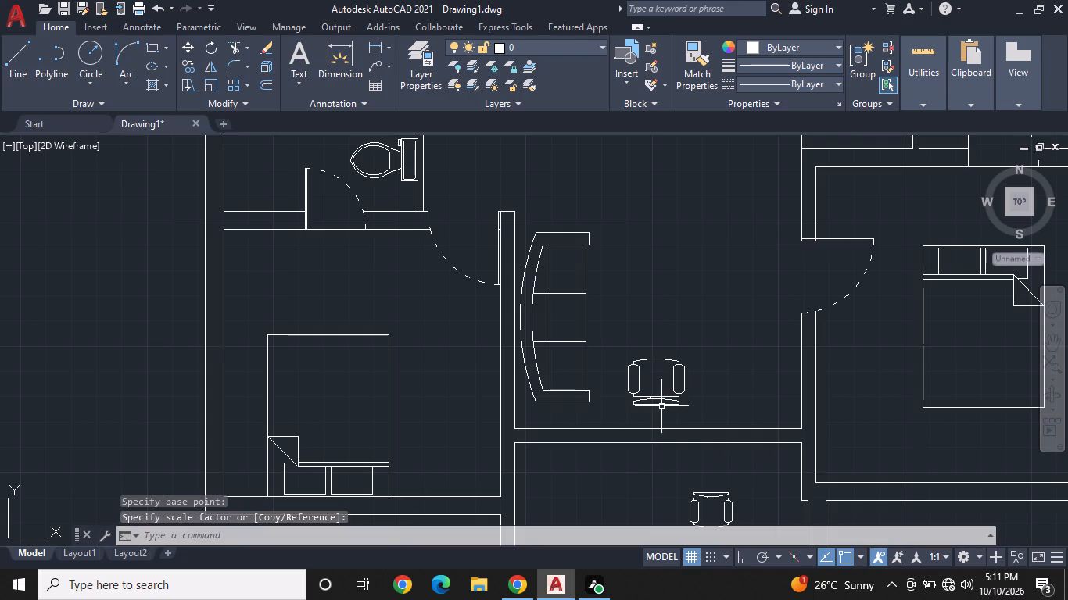
pyautogui.press('Escape')
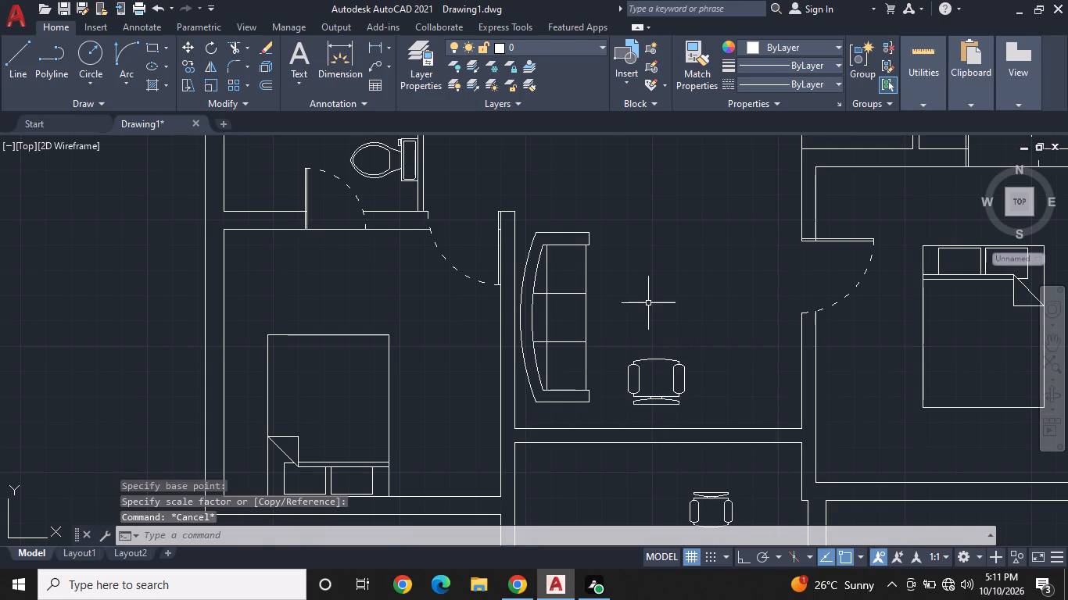
# Draw a circle as a round coffee table east of the sofa and north of the armchair.
pyautogui.moveTo(647, 302); pyautogui.dragTo(643, 355, button='middle')
pyautogui.scroll(1, 643, 355)
pyautogui.write('c')
pyautogui.press('space')
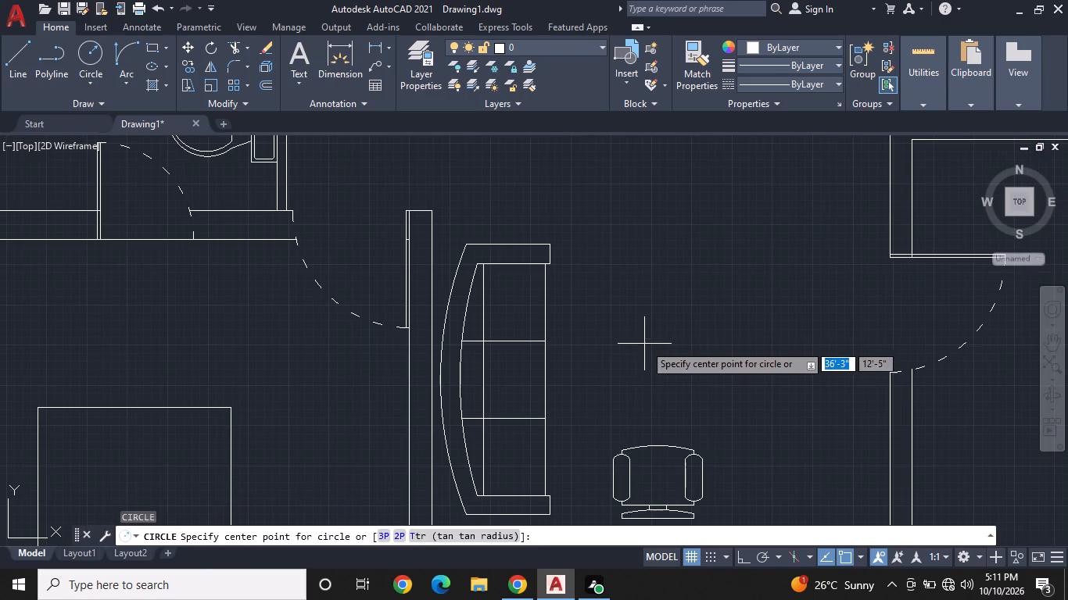
pyautogui.click(648, 330)
pyautogui.click(661, 369)
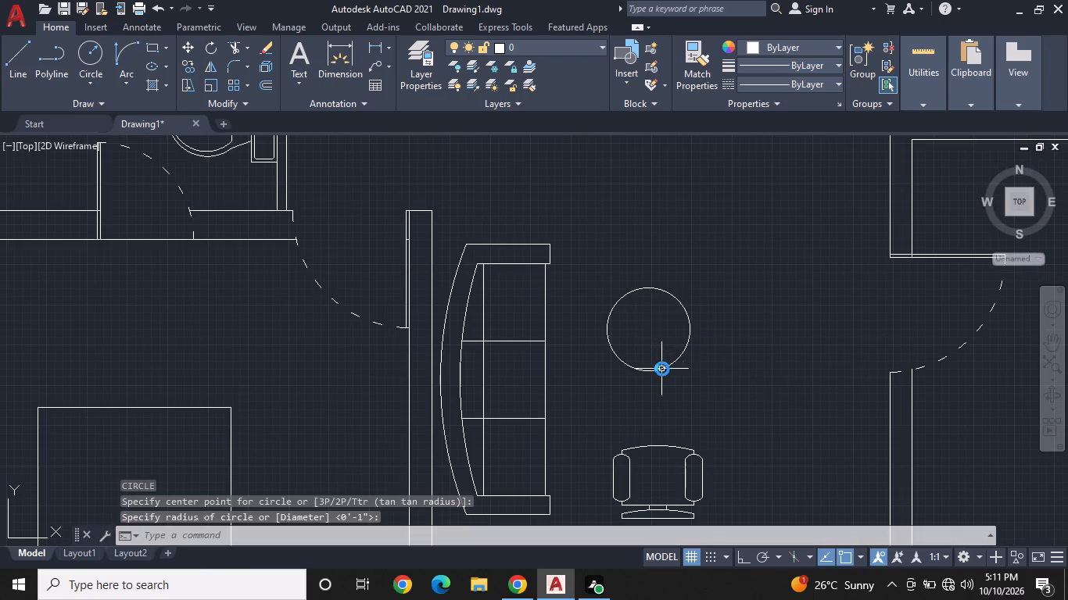
pyautogui.press('Escape')
# Rotate the bed in the southeastern bedroom 270° about its upper-right corner so its pillows face east.
pyautogui.scroll(-3, 718, 316)
pyautogui.moveTo(715, 337); pyautogui.dragTo(575, 364, button='middle')
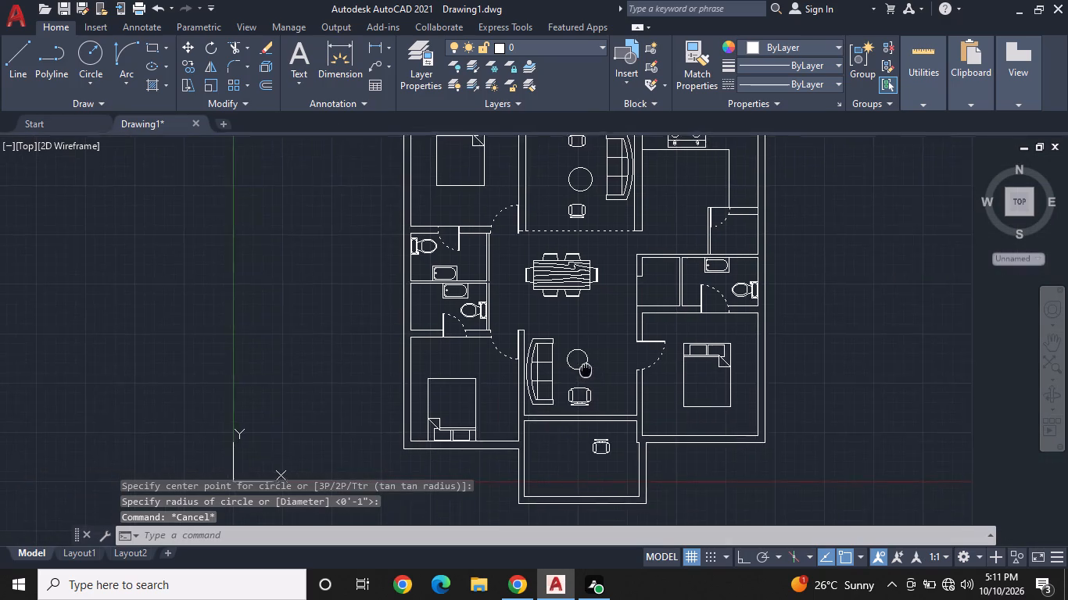
pyautogui.moveTo(575, 364); pyautogui.dragTo(528, 352, button='middle')
pyautogui.scroll(1, 622, 358)
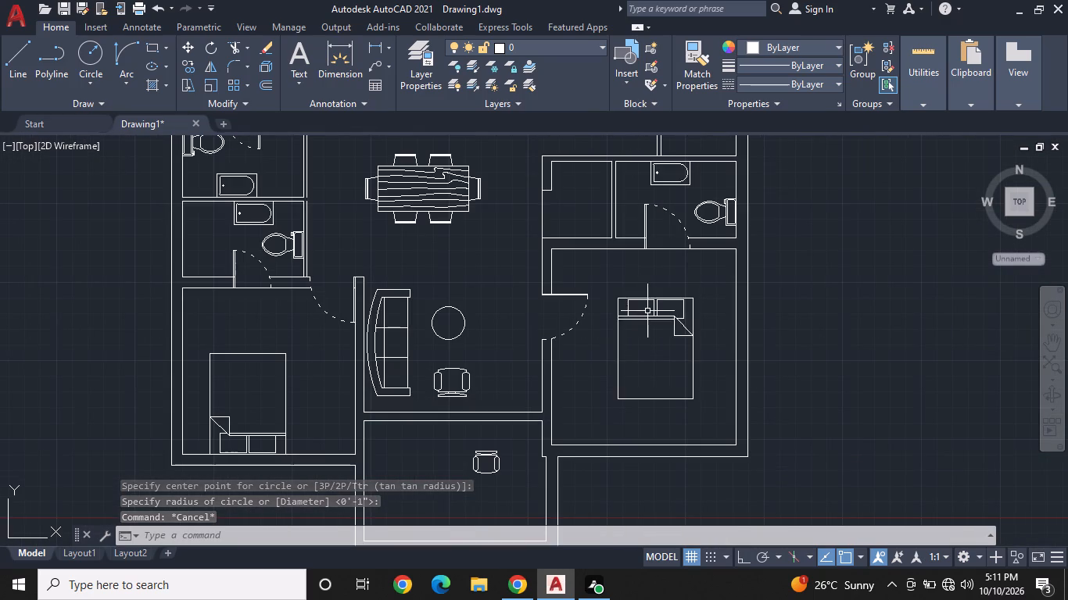
pyautogui.scroll(2, 647, 311)
pyautogui.click(678, 328)
pyautogui.click(681, 319)
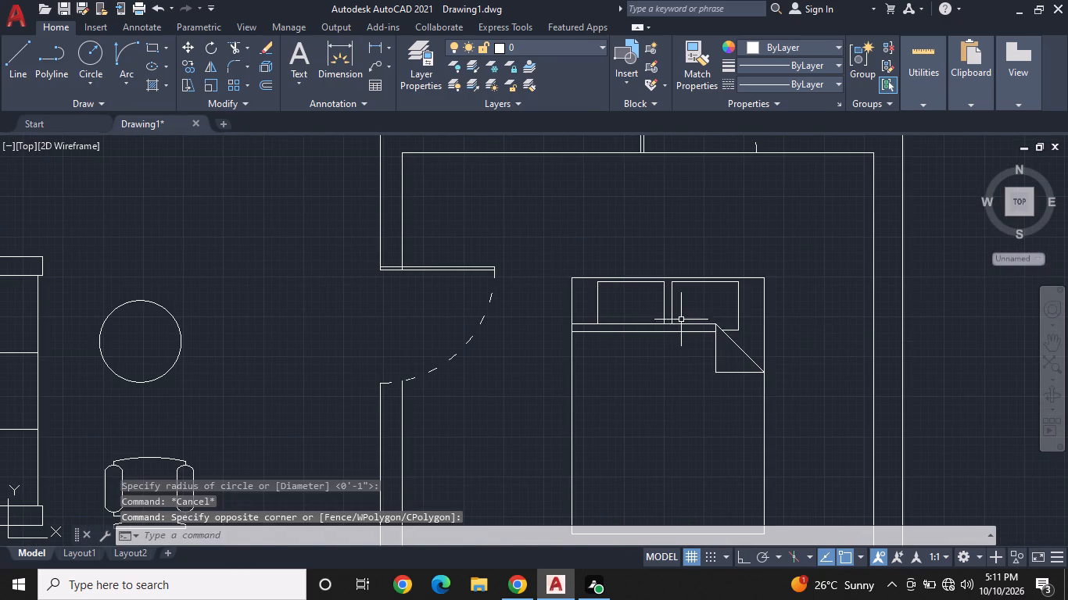
pyautogui.click(668, 328)
pyautogui.click(668, 322)
pyautogui.rightClick(671, 316)
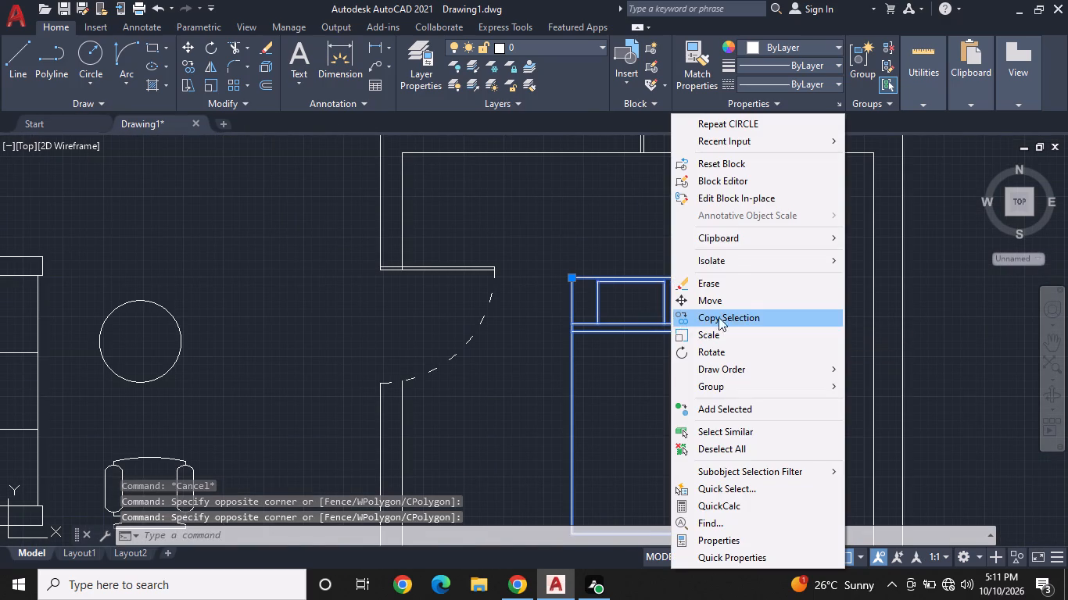
pyautogui.click(722, 355)
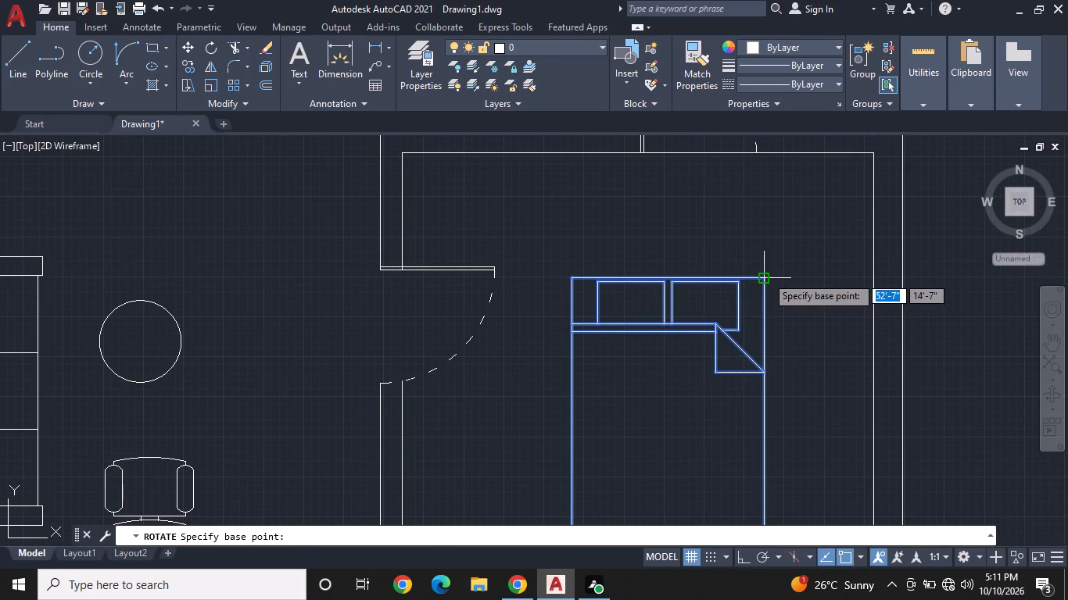
pyautogui.click(766, 276)
pyautogui.press('F8')
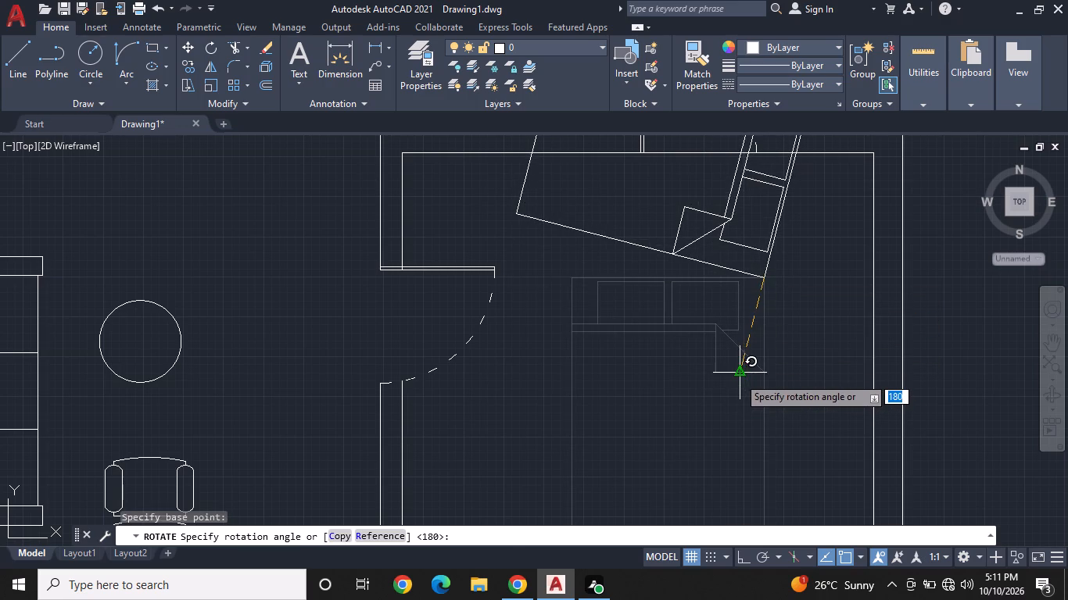
pyautogui.click(753, 314)
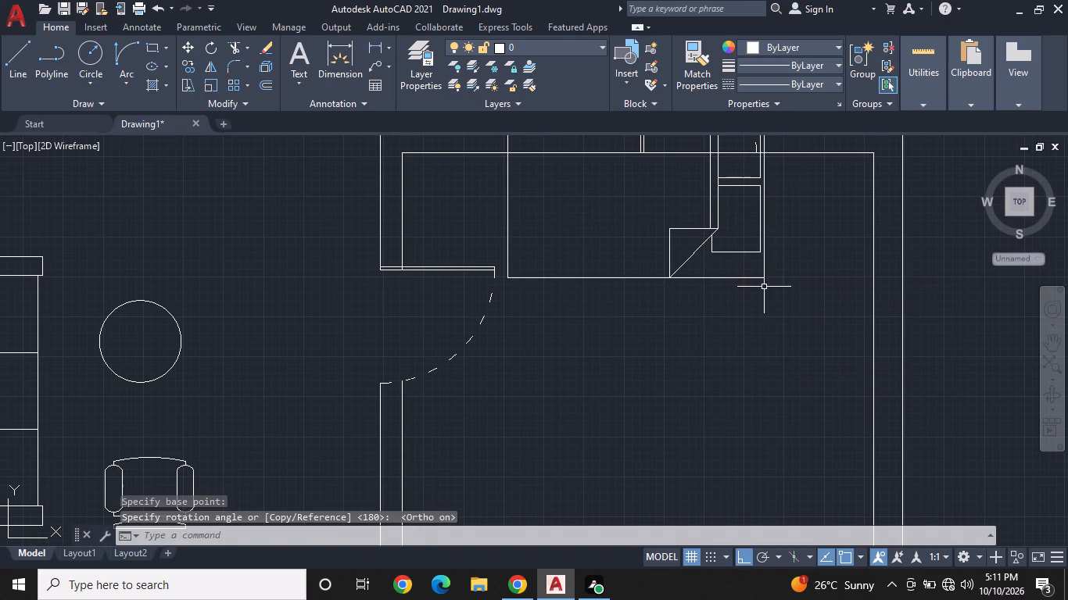
# Move the rotated bed into the southeastern bedroom so its pillow end sits against the east wall.
pyautogui.click(762, 273)
pyautogui.rightClick(762, 273)
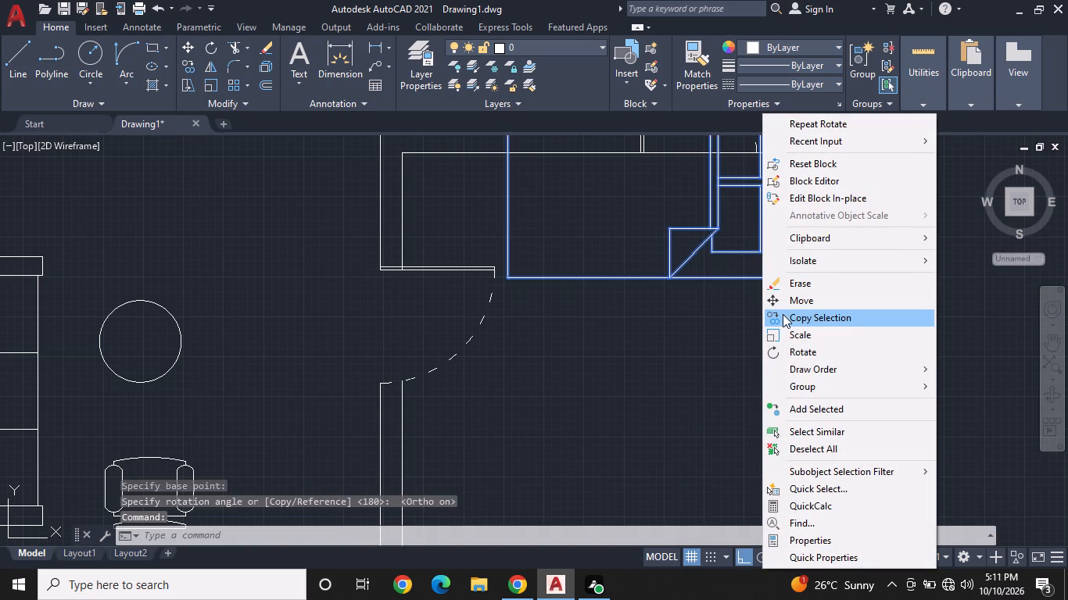
pyautogui.press('Escape')
pyautogui.moveTo(734, 289); pyautogui.dragTo(728, 403, button='middle')
pyautogui.scroll(-1, 724, 384)
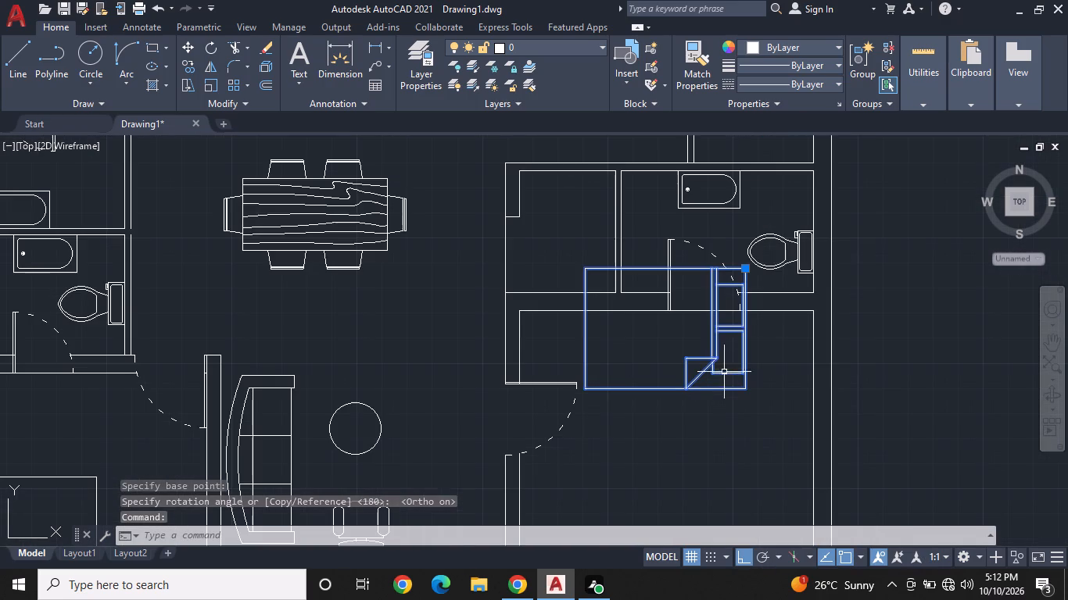
pyautogui.click(745, 270)
pyautogui.press('F8')
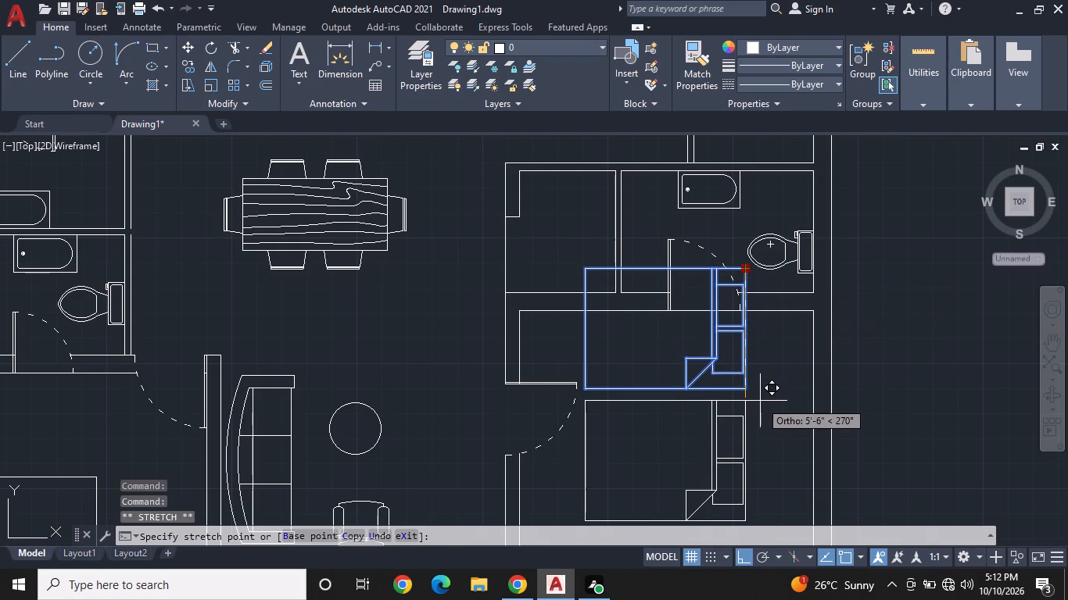
pyautogui.moveTo(772, 413); pyautogui.dragTo(741, 300, button='middle')
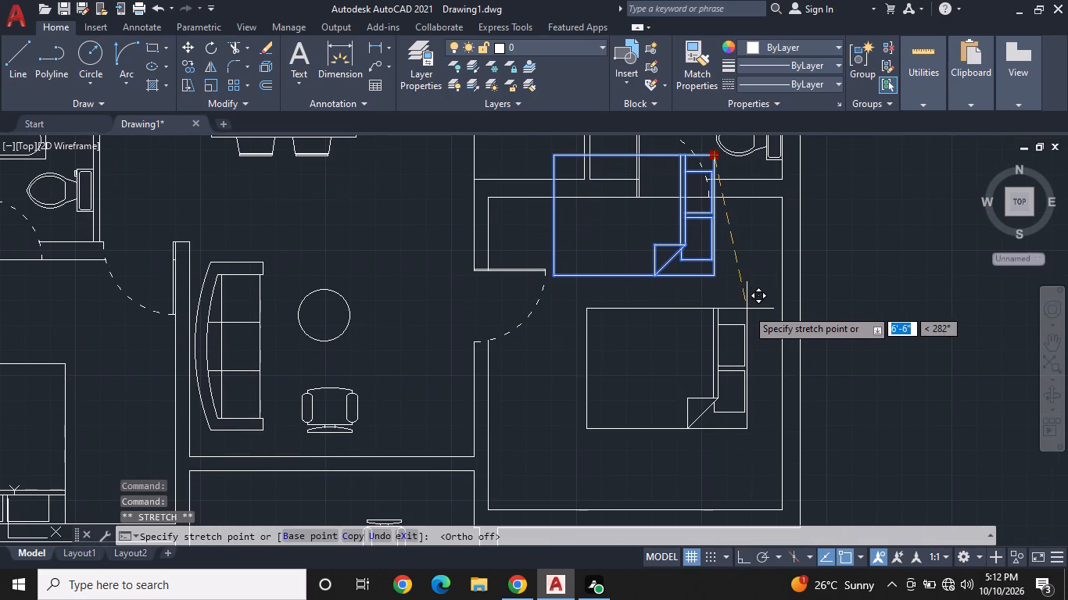
pyautogui.click(774, 315)
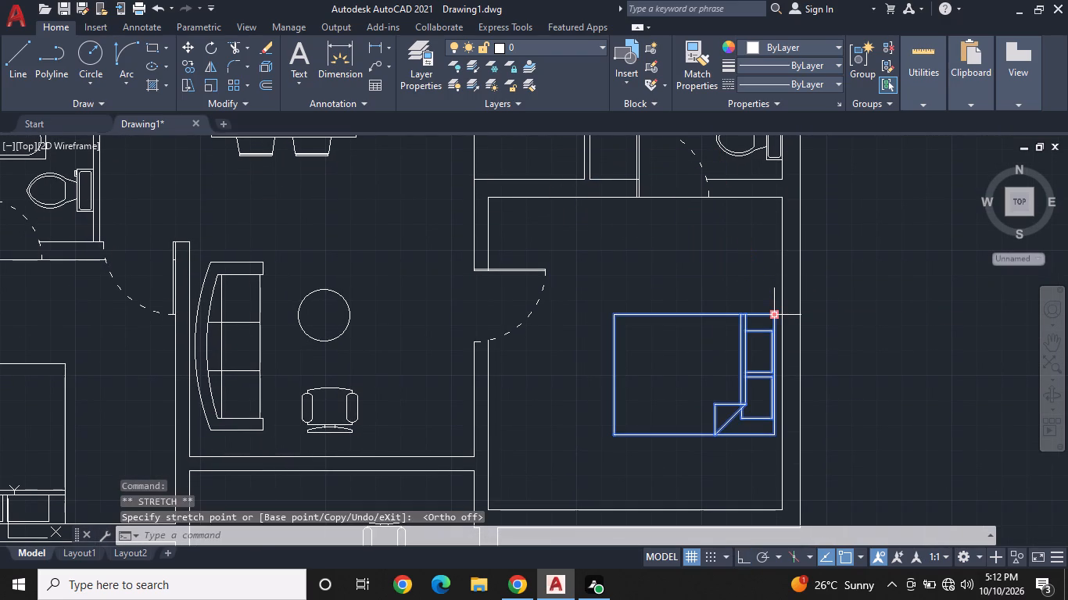
pyautogui.click(774, 315)
pyautogui.click(787, 314)
pyautogui.press('Escape')
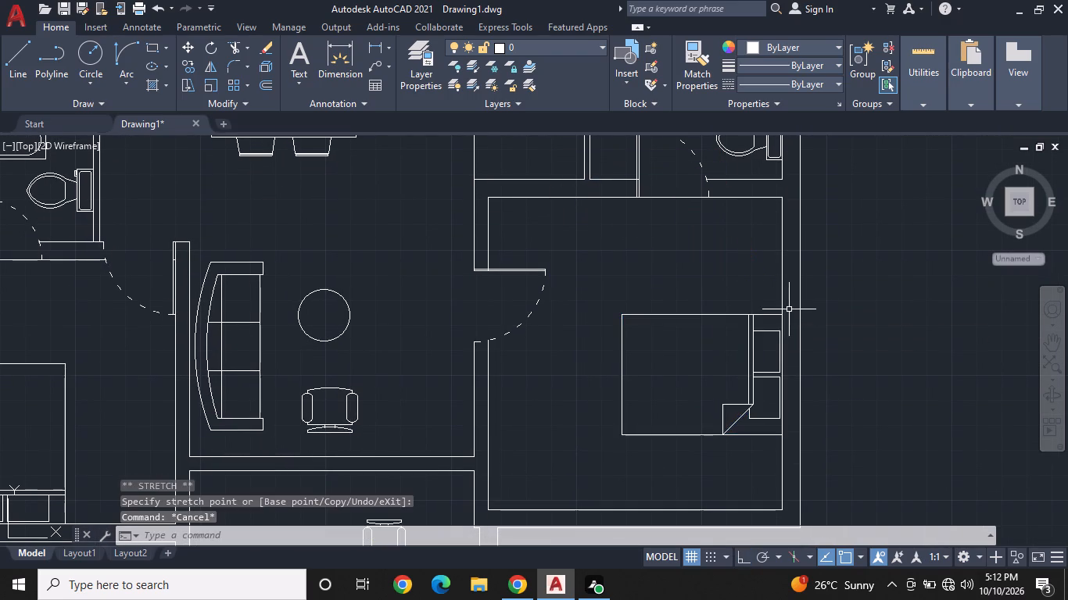
# Copy the chair in the southern porch about 3'-3" due west of the original.
pyautogui.scroll(-2, 789, 309)
pyautogui.moveTo(744, 299); pyautogui.dragTo(722, 366, button='middle')
pyautogui.moveTo(694, 377); pyautogui.dragTo(722, 352, button='middle')
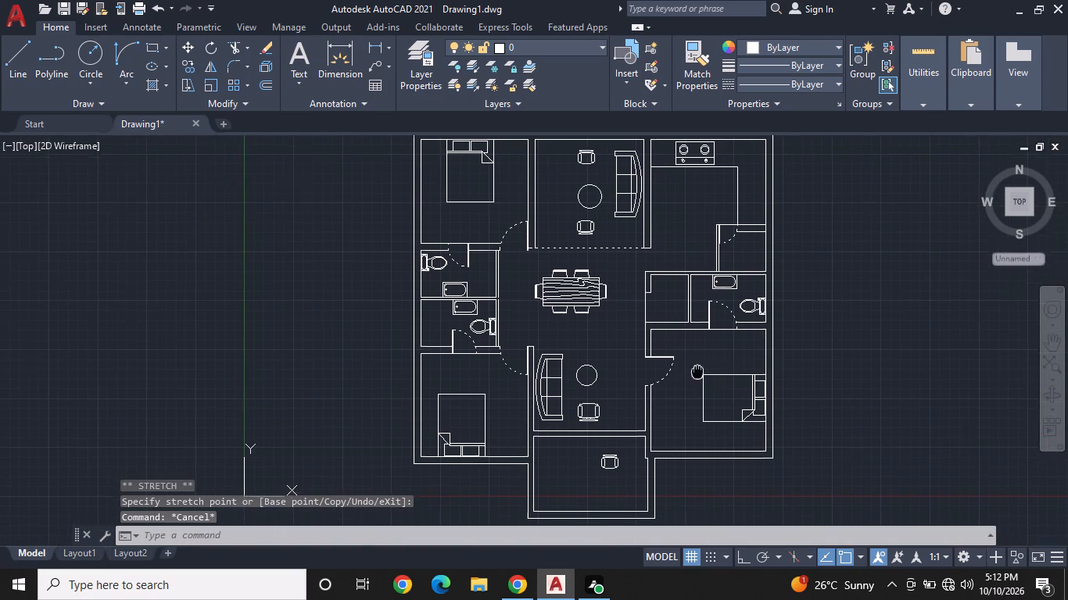
pyautogui.moveTo(722, 352); pyautogui.dragTo(782, 283, button='middle')
pyautogui.moveTo(755, 348); pyautogui.dragTo(762, 295, button='middle')
pyautogui.scroll(2, 763, 293)
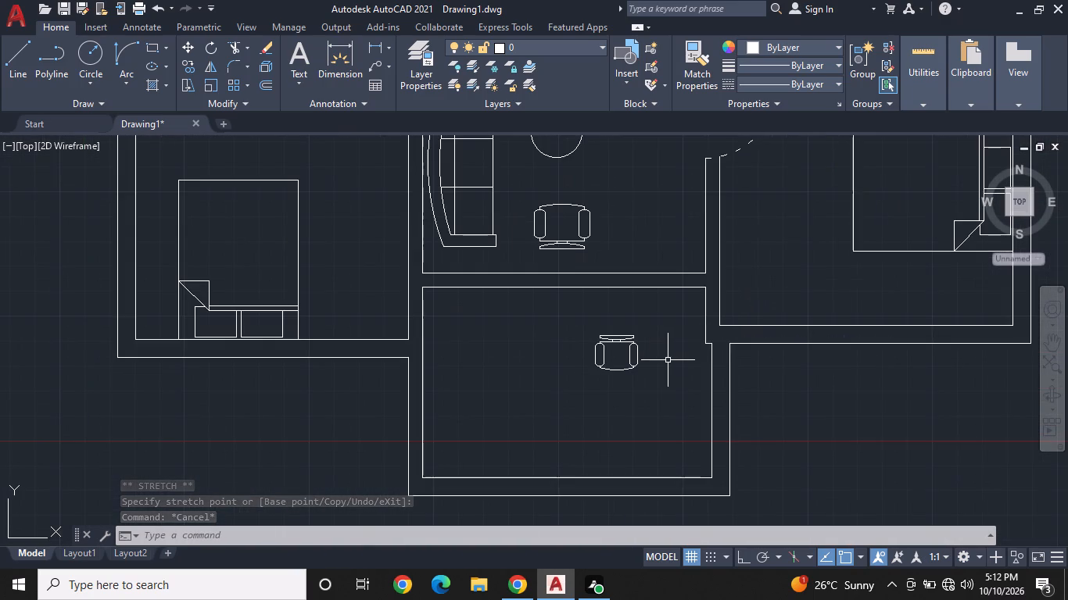
pyautogui.moveTo(667, 360); pyautogui.dragTo(697, 312, button='middle')
pyautogui.click(665, 304)
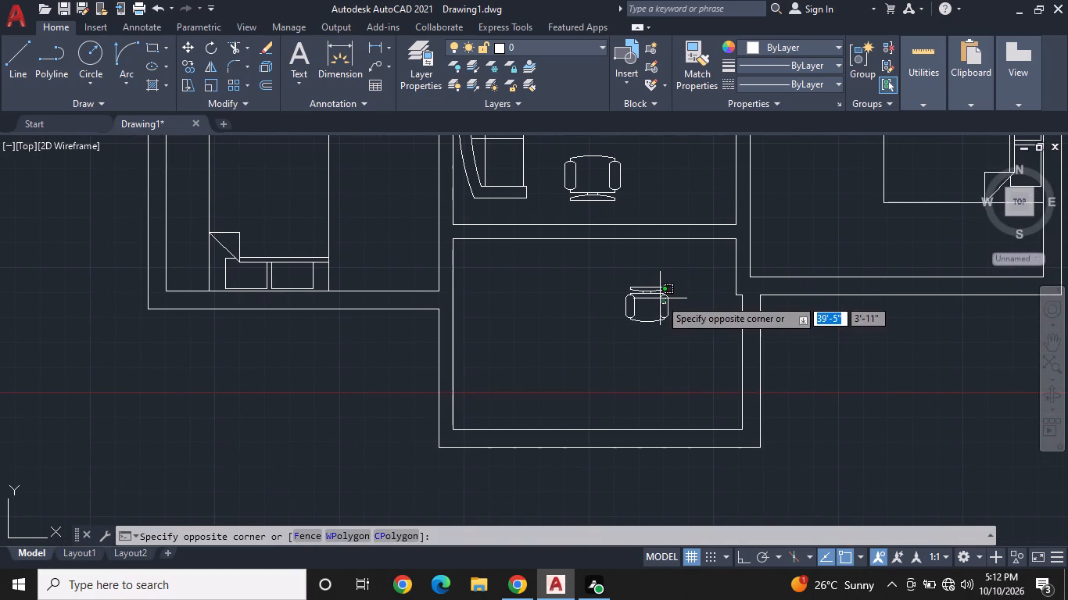
pyautogui.click(660, 298)
pyautogui.rightClick(660, 298)
pyautogui.click(704, 320)
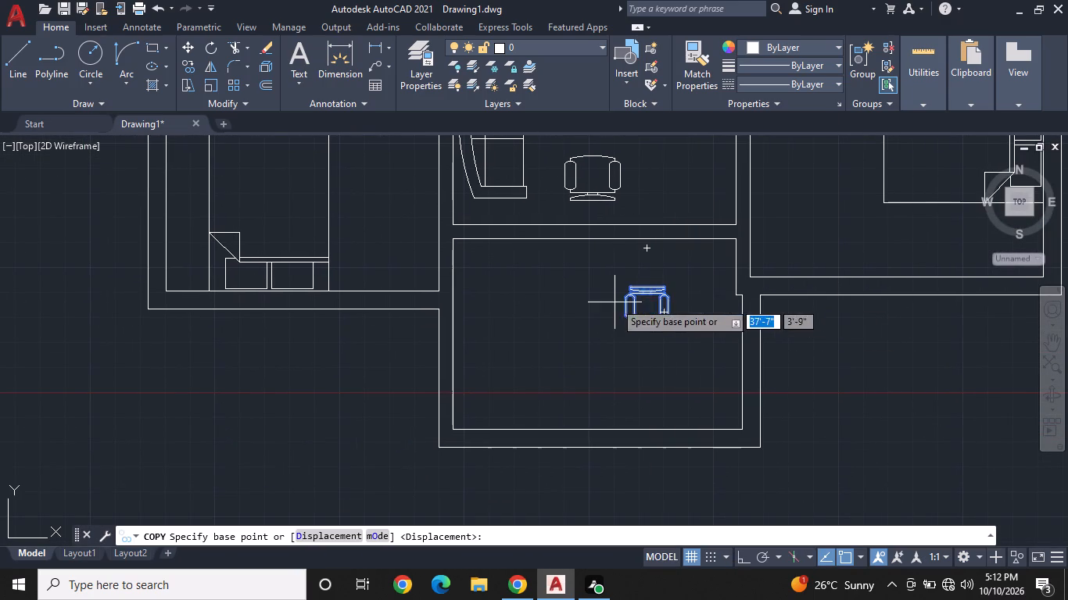
pyautogui.click(631, 284)
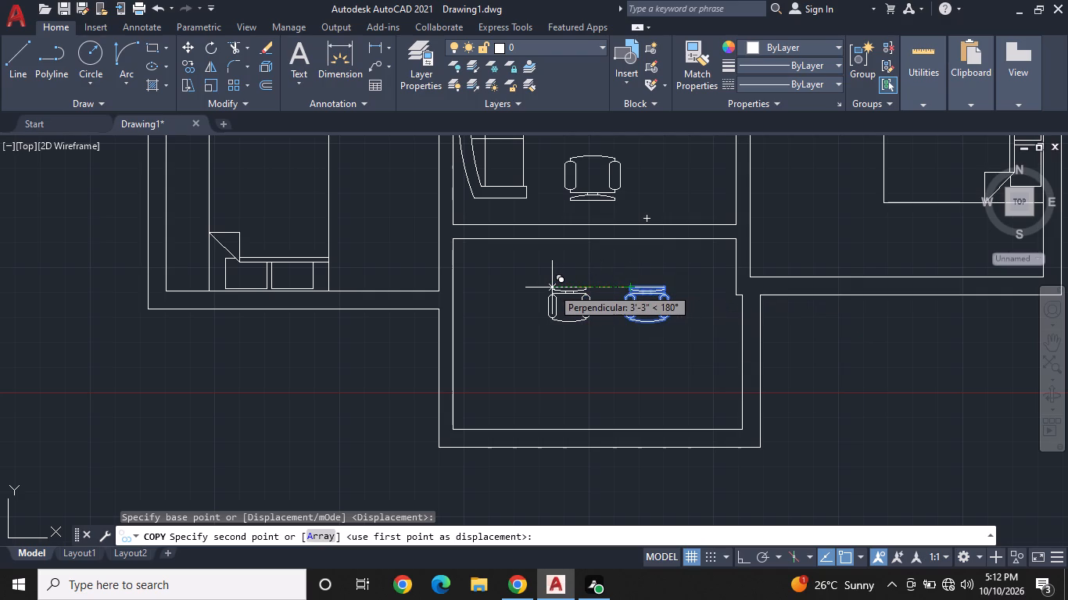
pyautogui.click(553, 287)
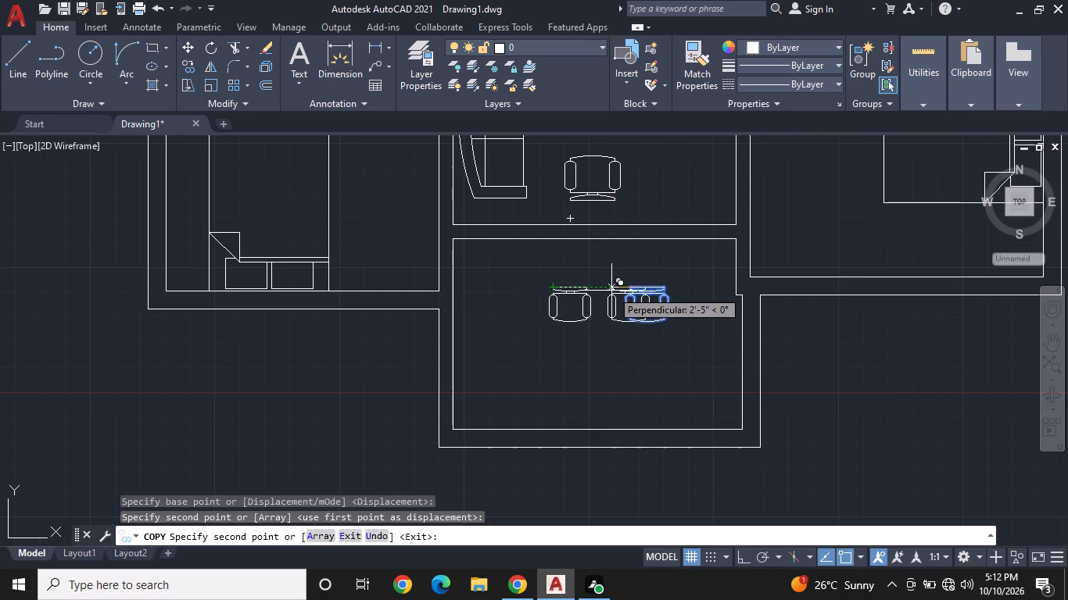
pyautogui.press('Escape')
# Rotate the copied porch chair about 37° counterclockwise about its upper-right corner so its back faces northwest.
pyautogui.click(588, 302)
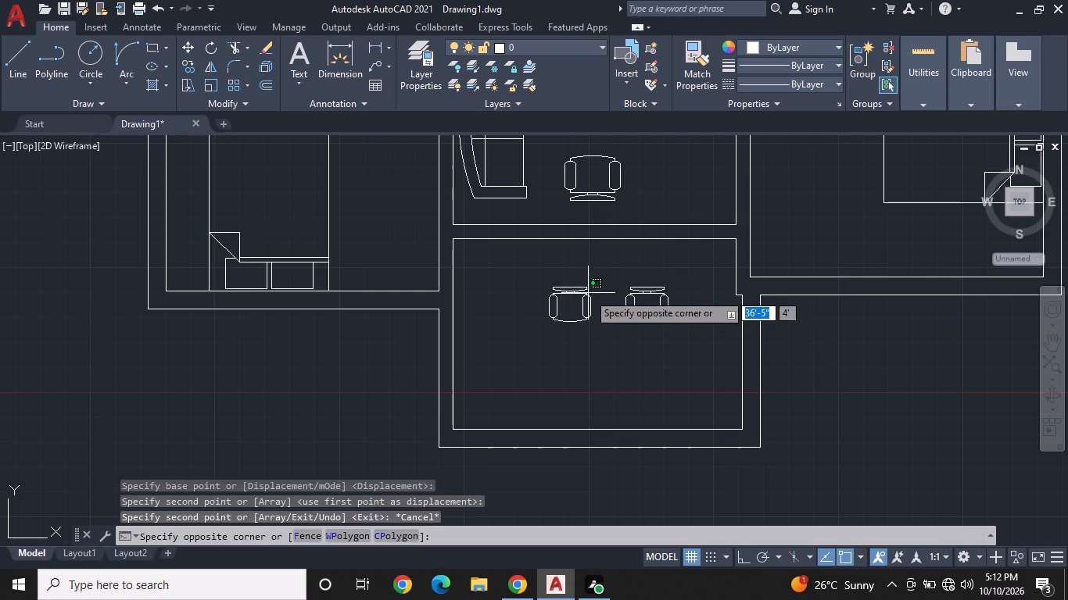
pyautogui.click(564, 287)
pyautogui.rightClick(564, 287)
pyautogui.click(611, 356)
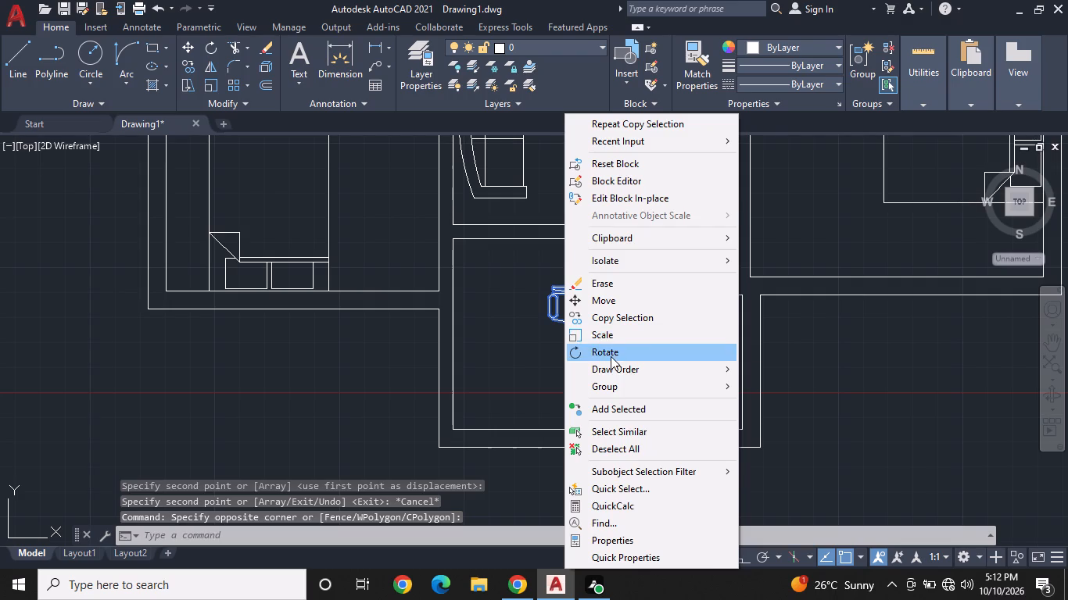
pyautogui.click(584, 287)
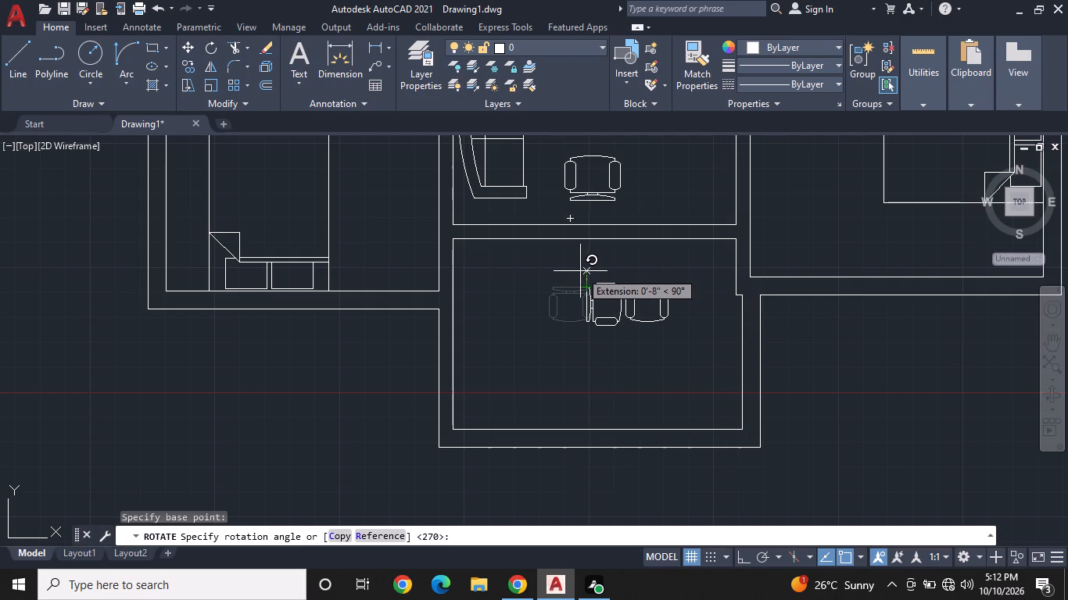
pyautogui.press('F8')
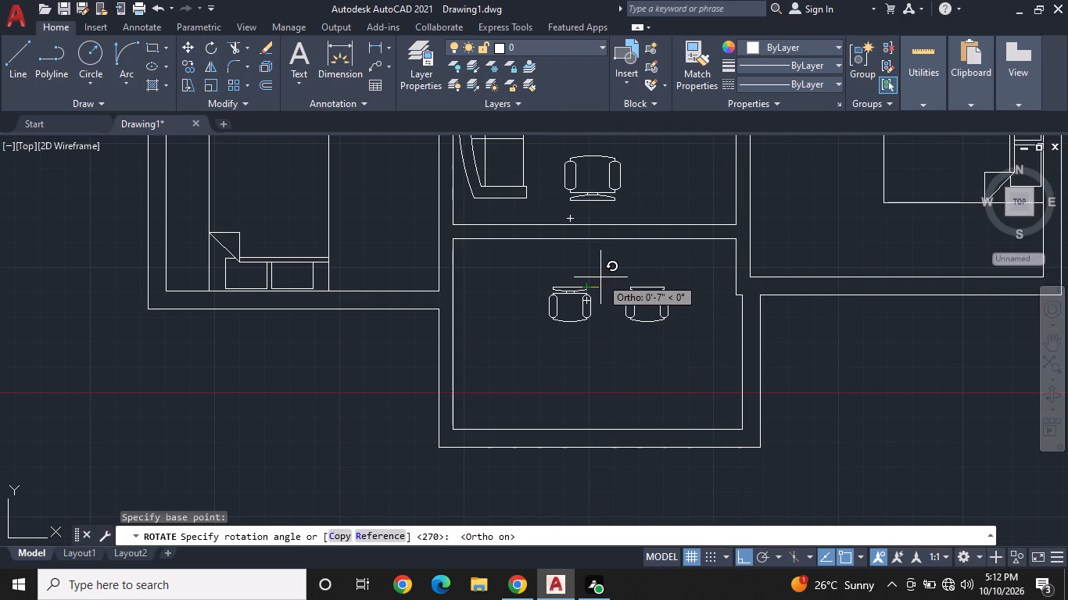
pyautogui.press('F8')
pyautogui.click(600, 277)
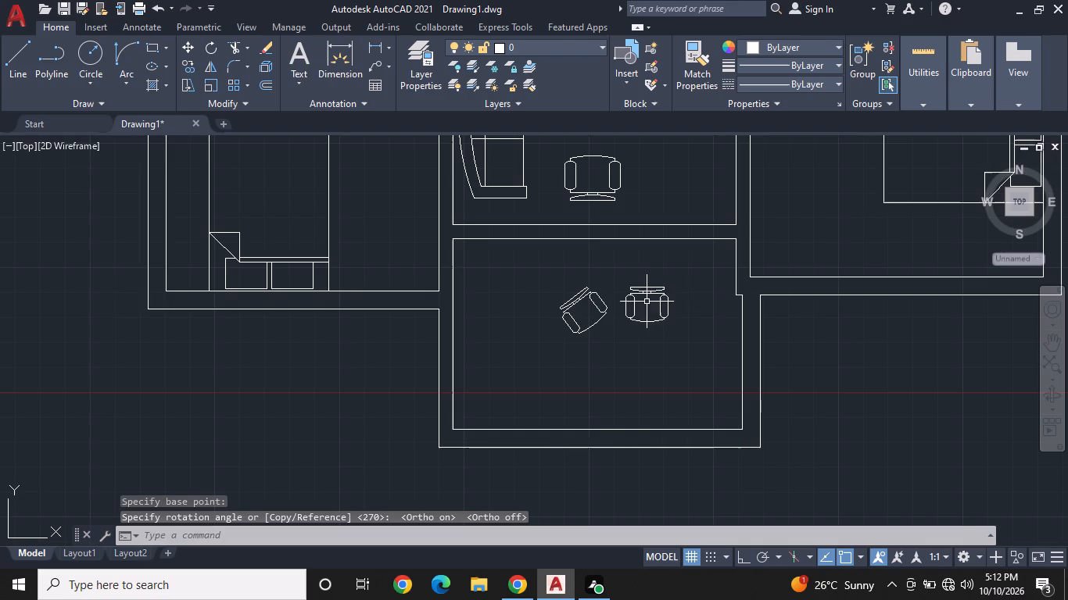
# Move the original porch chair a short distance southeast, away from the copied chair.
pyautogui.click(650, 292)
pyautogui.click(647, 287)
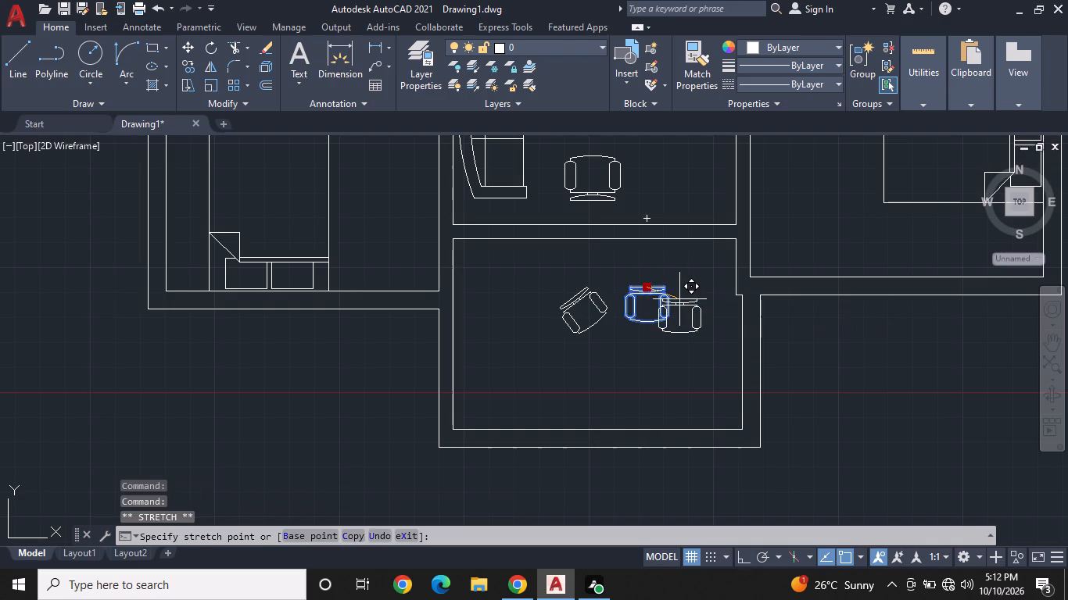
pyautogui.click(679, 299)
# Rotate the original porch chair clockwise freehand about its upper-right corner so its back faces northeast.
pyautogui.rightClick(695, 295)
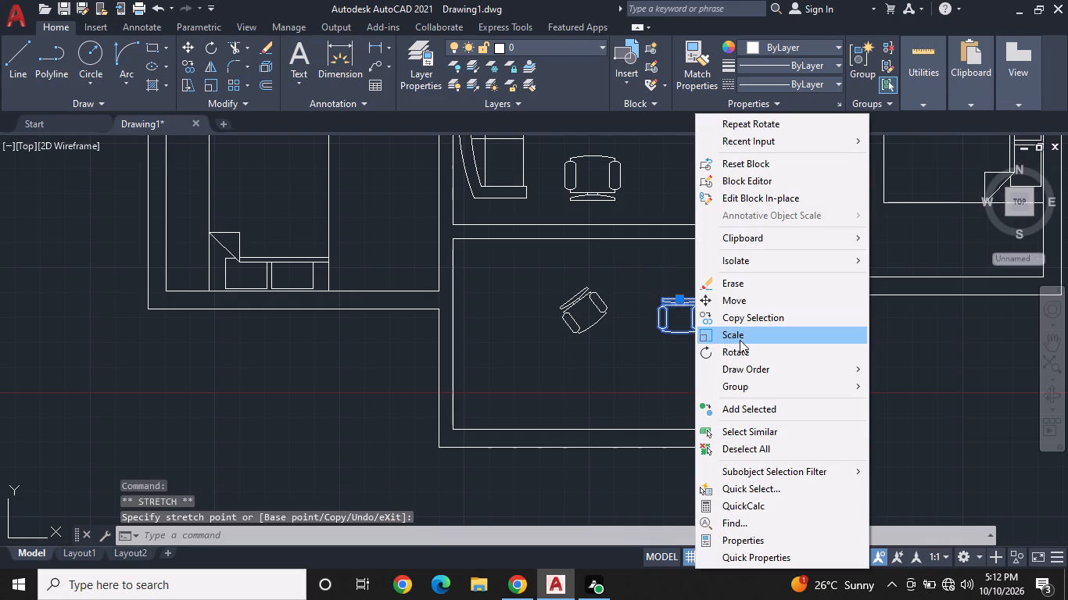
pyautogui.click(740, 350)
pyautogui.doubleClick(701, 297)
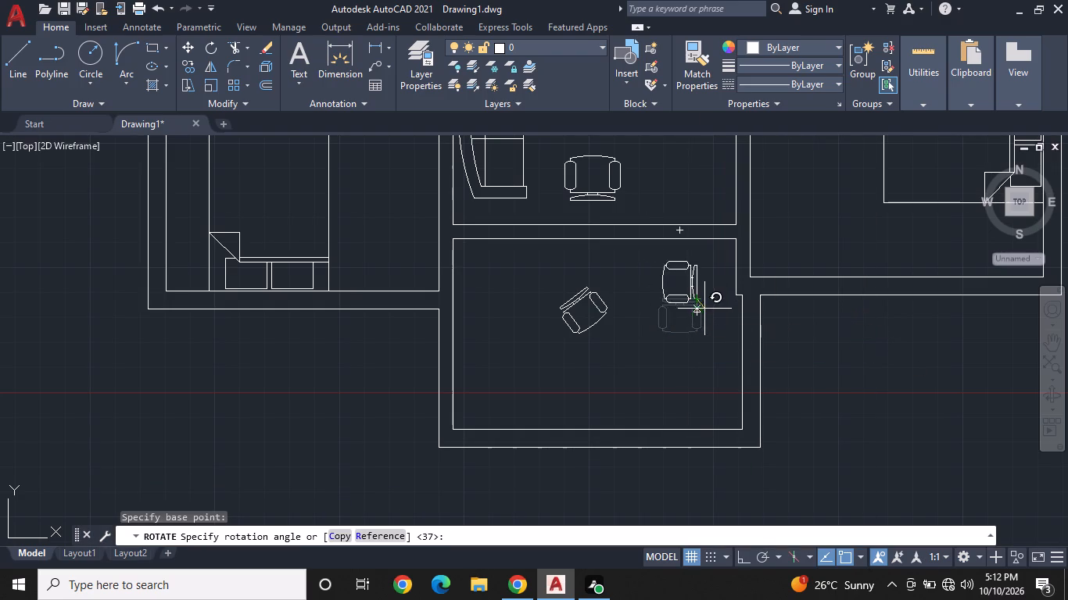
pyautogui.click(706, 310)
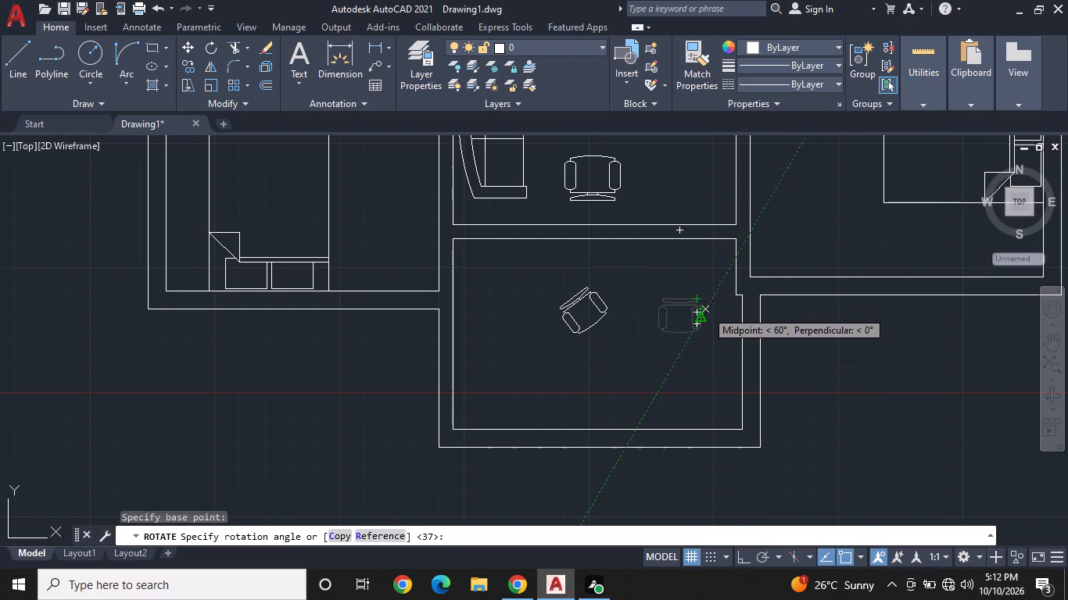
# Move the northeast-facing porch chair slightly south so it sits nearly level with the other chair.
pyautogui.click(686, 292)
pyautogui.click(684, 287)
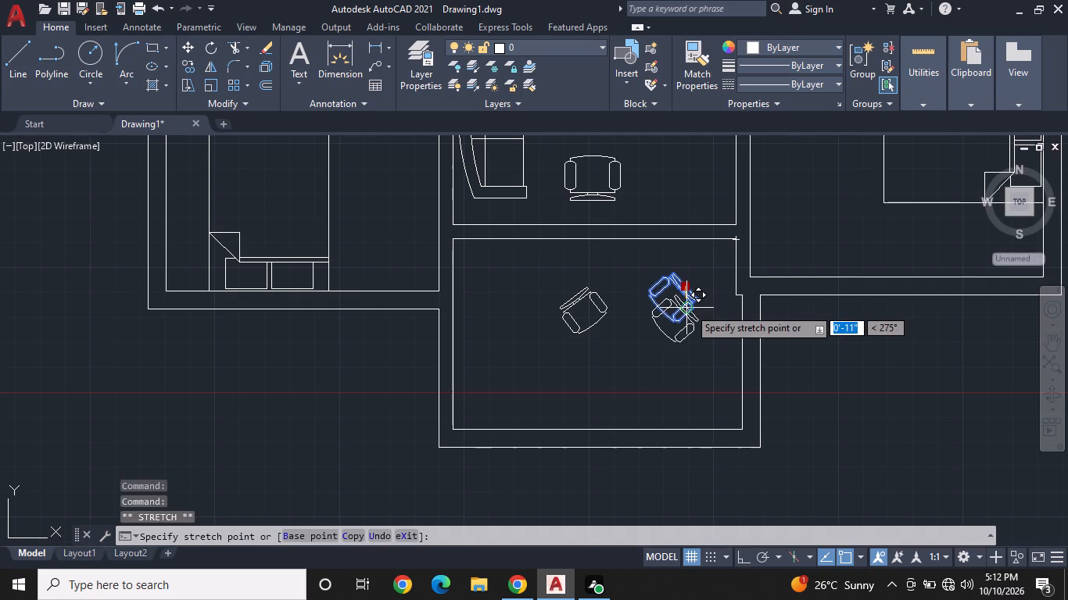
pyautogui.click(692, 305)
pyautogui.press('Escape')
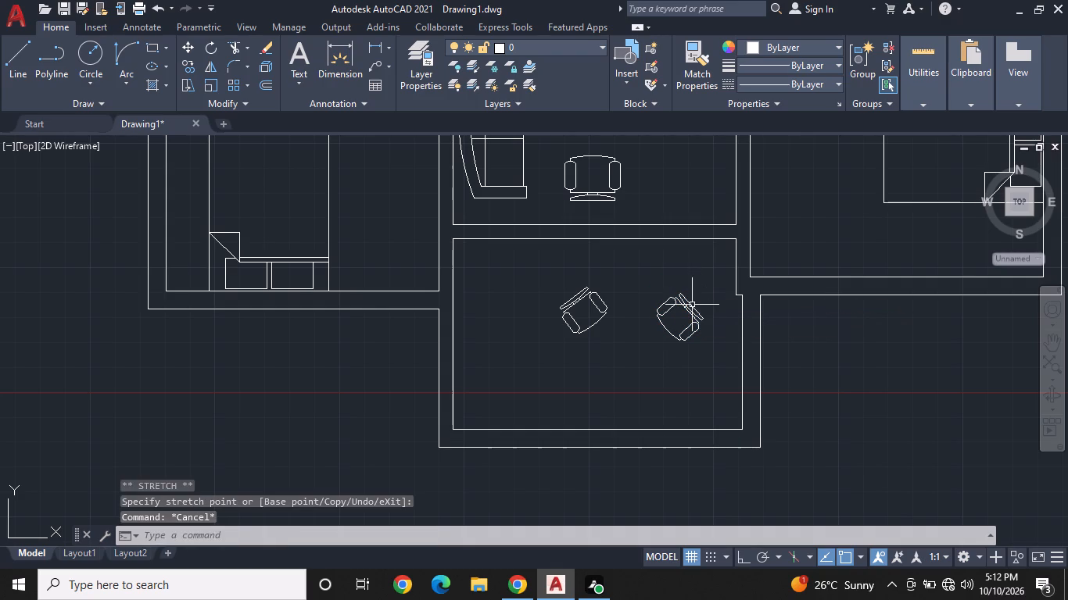
pyautogui.press('Escape')
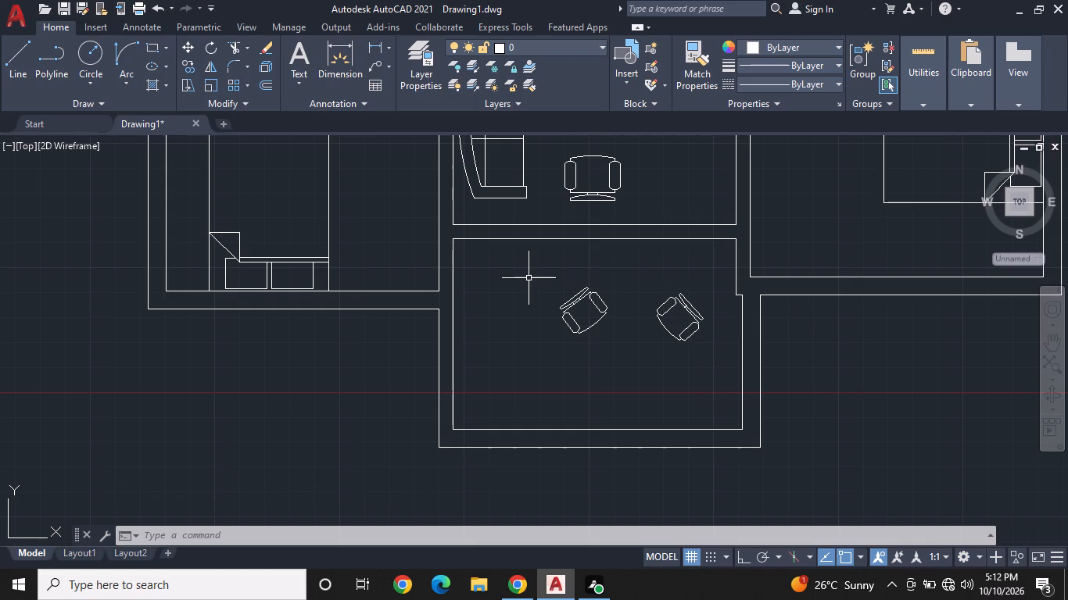
# Draw a small circle as a round side table between and just south of the two porch chairs.
pyautogui.press('c')
pyautogui.press('space')
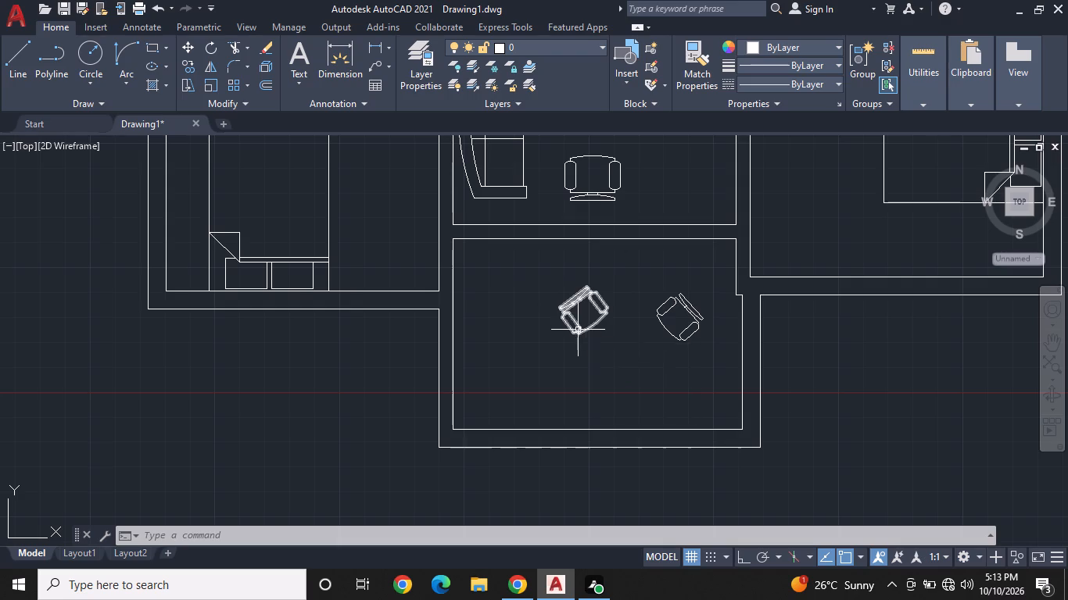
pyautogui.click(625, 341)
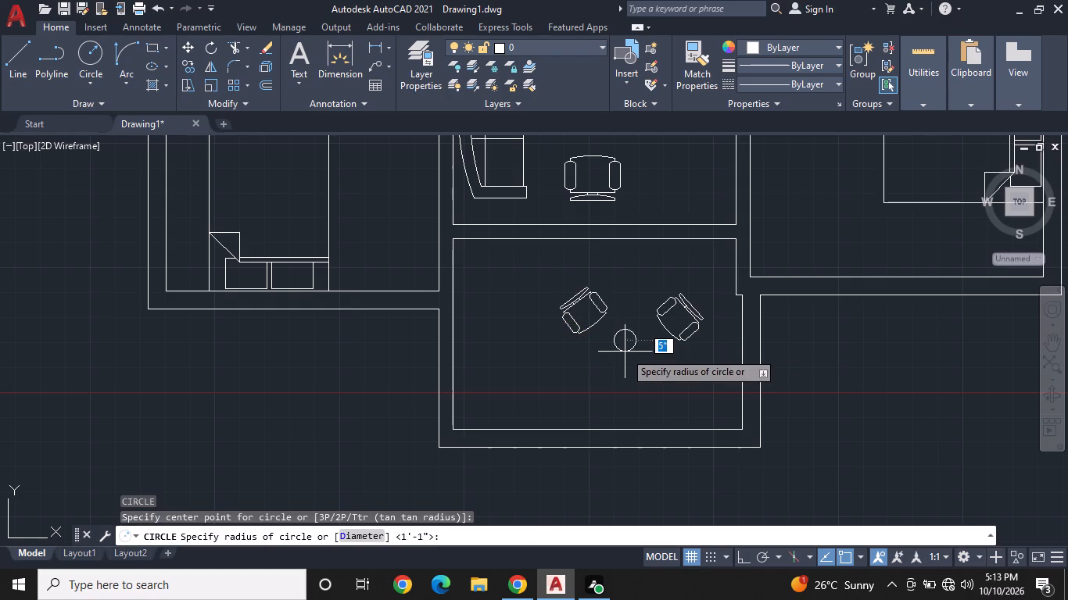
pyautogui.click(626, 354)
# Extend the east line of the wall between the northwest bedroom and northern sitting room to the outer north wall line.
pyautogui.moveTo(648, 266); pyautogui.dragTo(635, 425, button='middle')
pyautogui.scroll(-1, 632, 362)
pyautogui.scroll(-1, 612, 292)
pyautogui.moveTo(609, 277); pyautogui.dragTo(595, 388, button='middle')
pyautogui.scroll(-1, 589, 366)
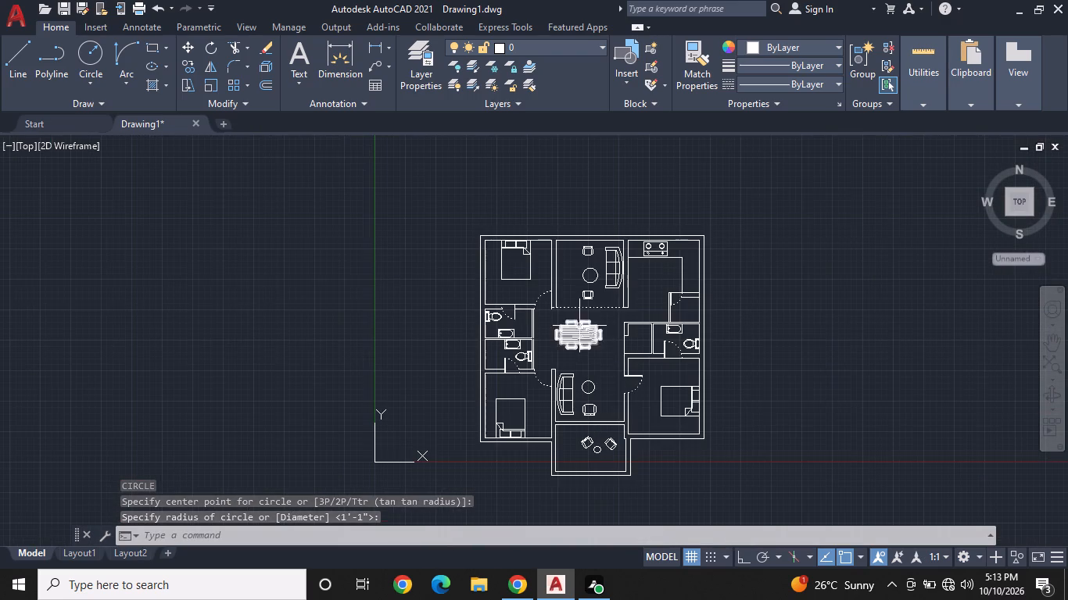
pyautogui.scroll(2, 574, 276)
pyautogui.moveTo(574, 277); pyautogui.dragTo(610, 477, button='middle')
pyautogui.scroll(2, 579, 405)
pyautogui.press('e')
pyautogui.write('x')
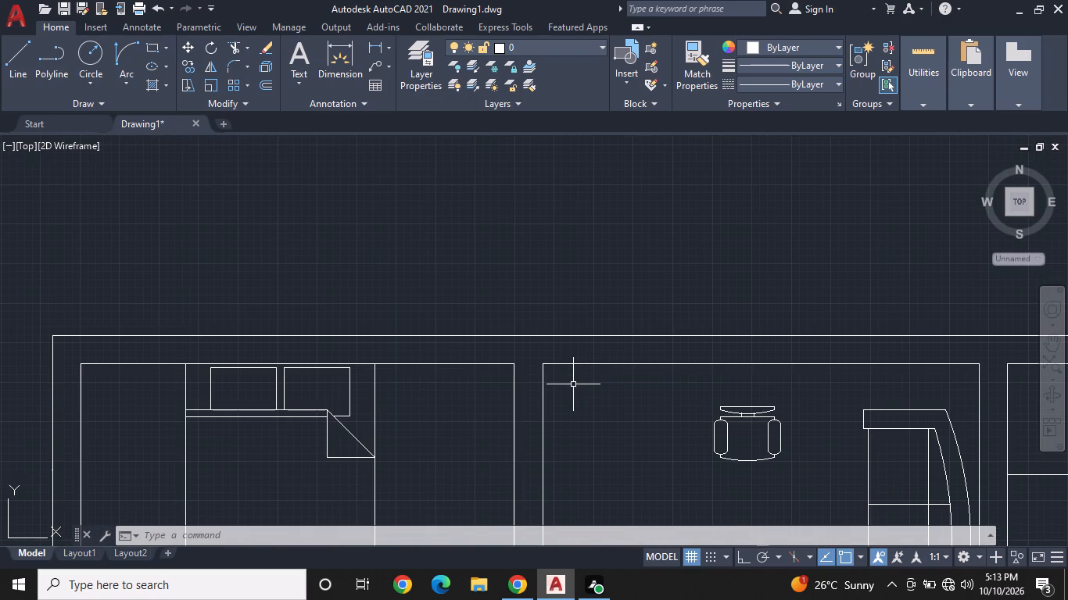
pyautogui.press('space')
pyautogui.click(541, 412)
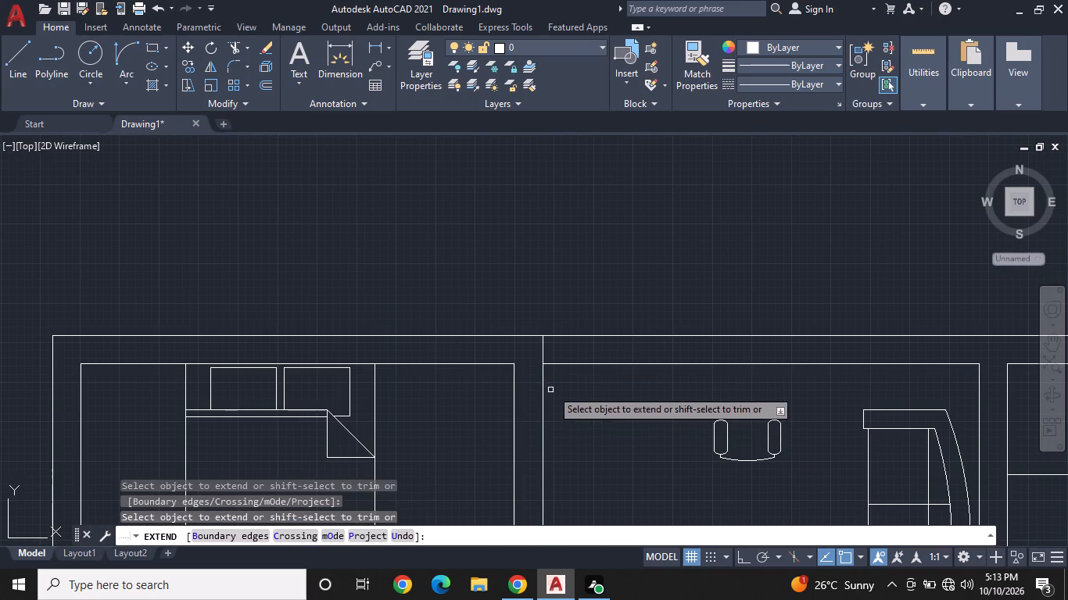
pyautogui.press('Escape')
# Draw a vertical line about 3' long south from the outer north wall line along the extended partition line.
pyautogui.write('l')
pyautogui.press('space')
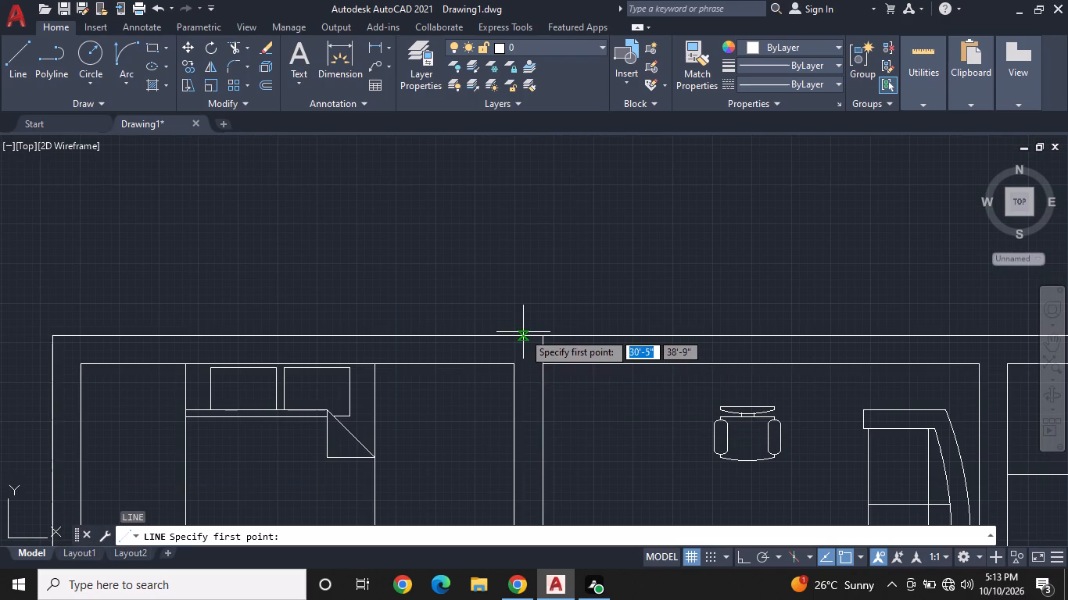
pyautogui.click(542, 335)
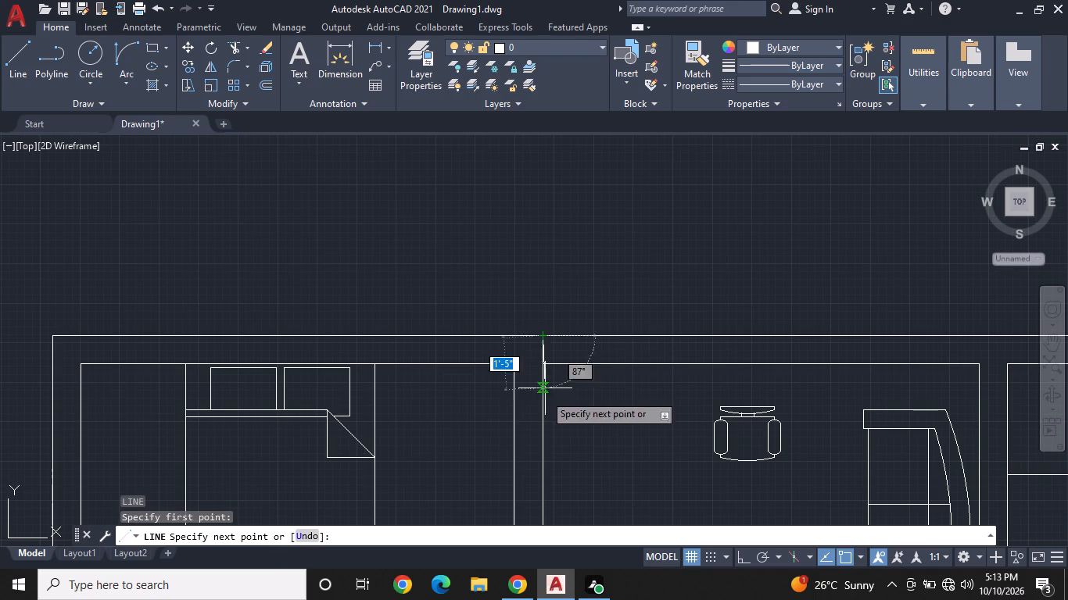
pyautogui.moveTo(551, 452); pyautogui.dragTo(543, 316, button='middle')
pyautogui.press('F8')
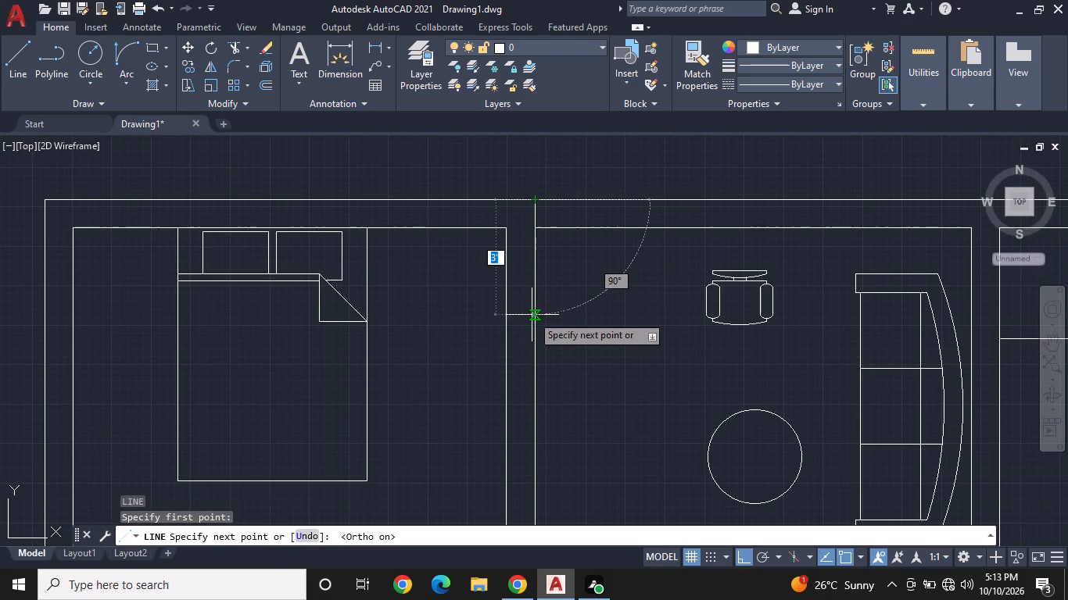
pyautogui.click(532, 315)
pyautogui.press('space')
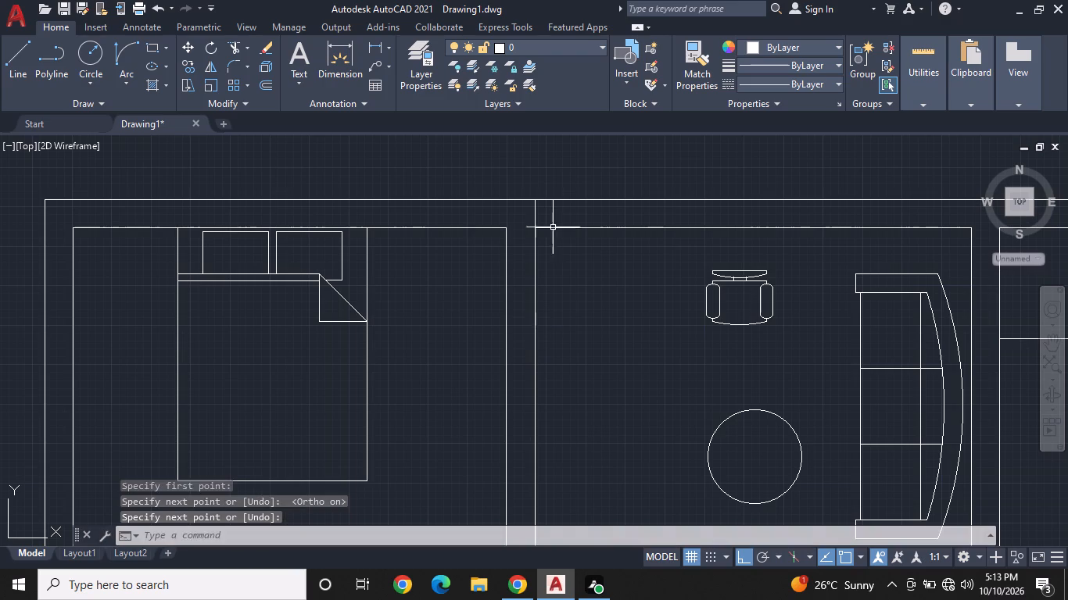
# Draw a 3' line east along the outer north wall from the partition line, continuing about 6" north.
pyautogui.press('space')
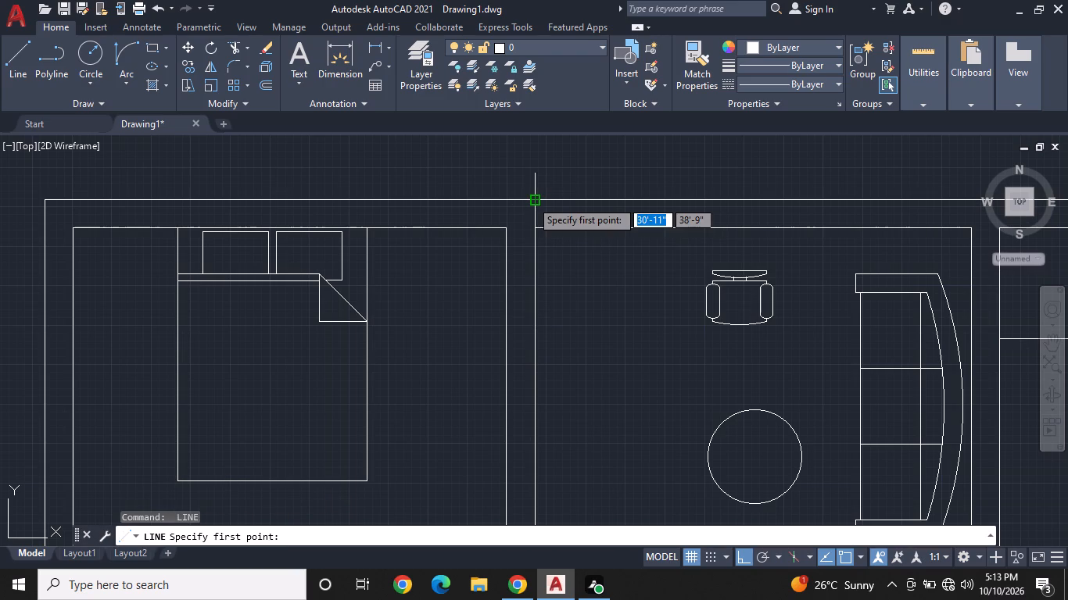
pyautogui.doubleClick(531, 200)
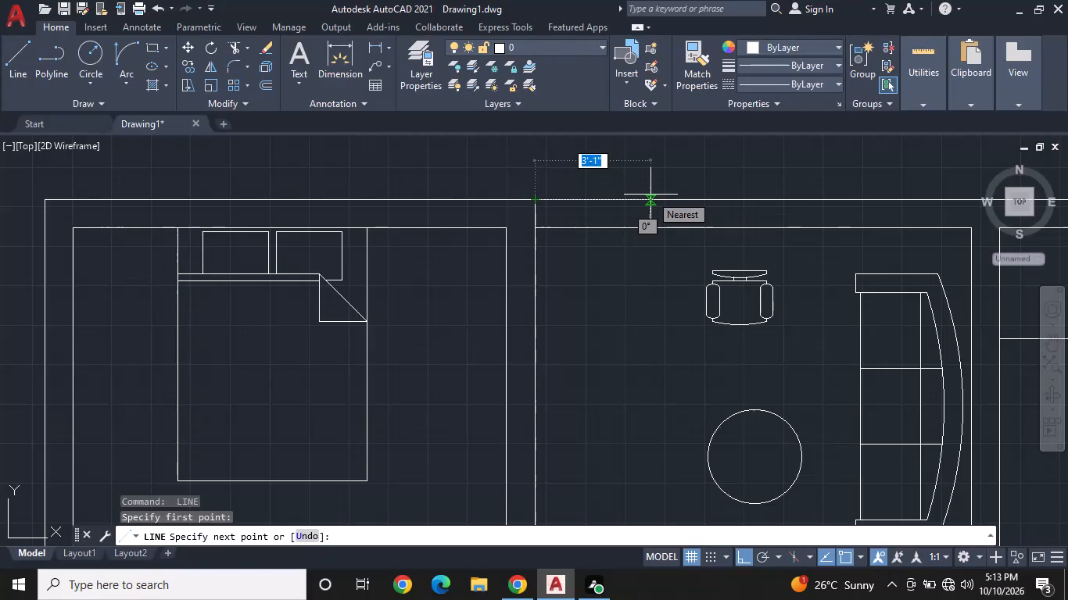
pyautogui.write("3'")
pyautogui.press('Return')
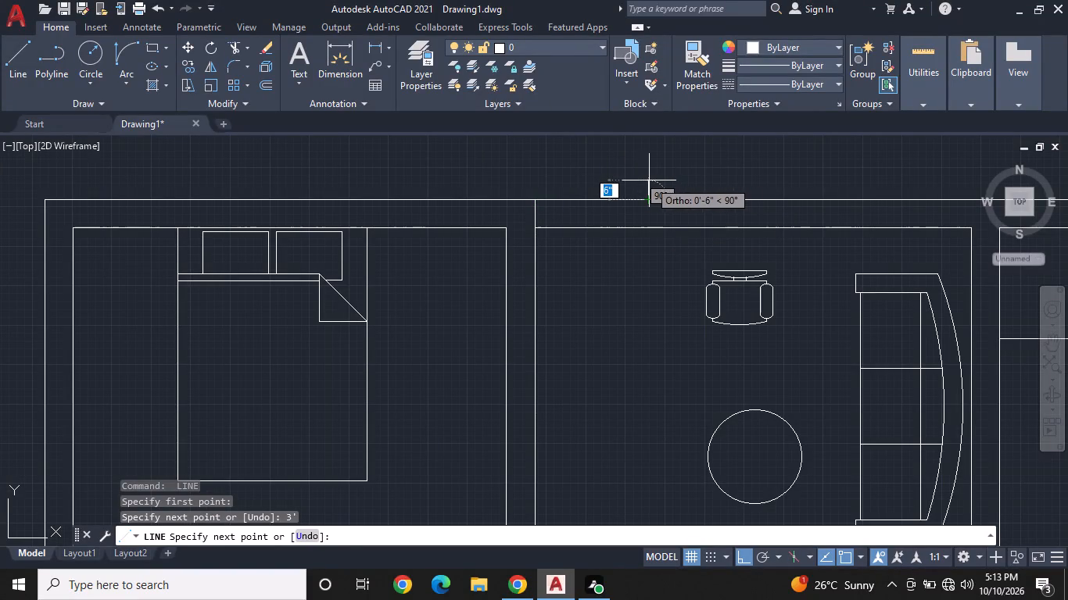
pyautogui.click(649, 180)
pyautogui.press('space')
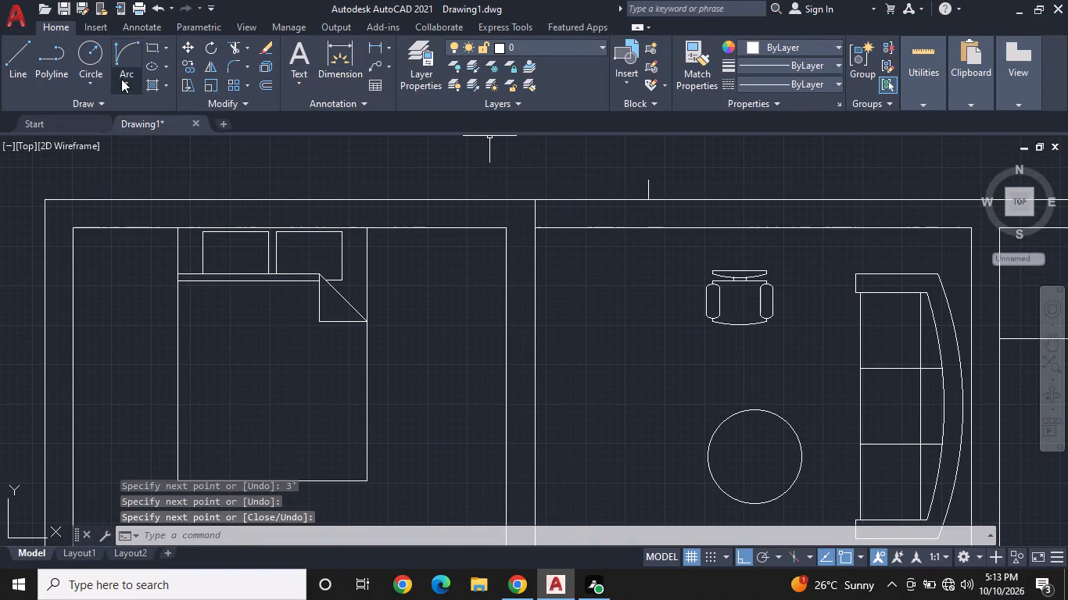
# Draw a door swing arc from the 3' vertical line's lower end to the 3' point on the outer north wall.
pyautogui.click(122, 45)
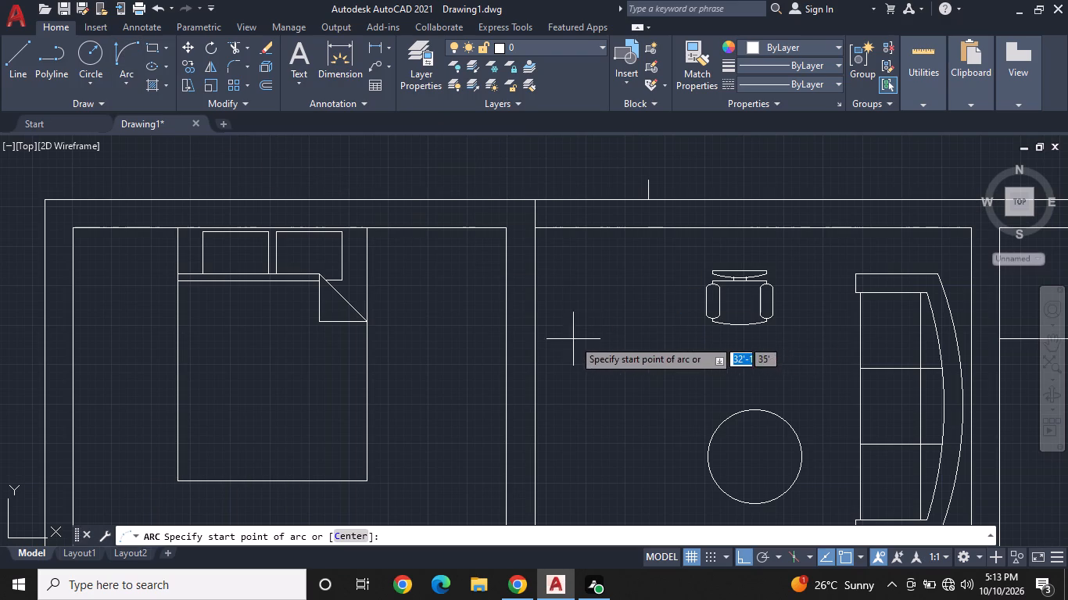
pyautogui.click(536, 314)
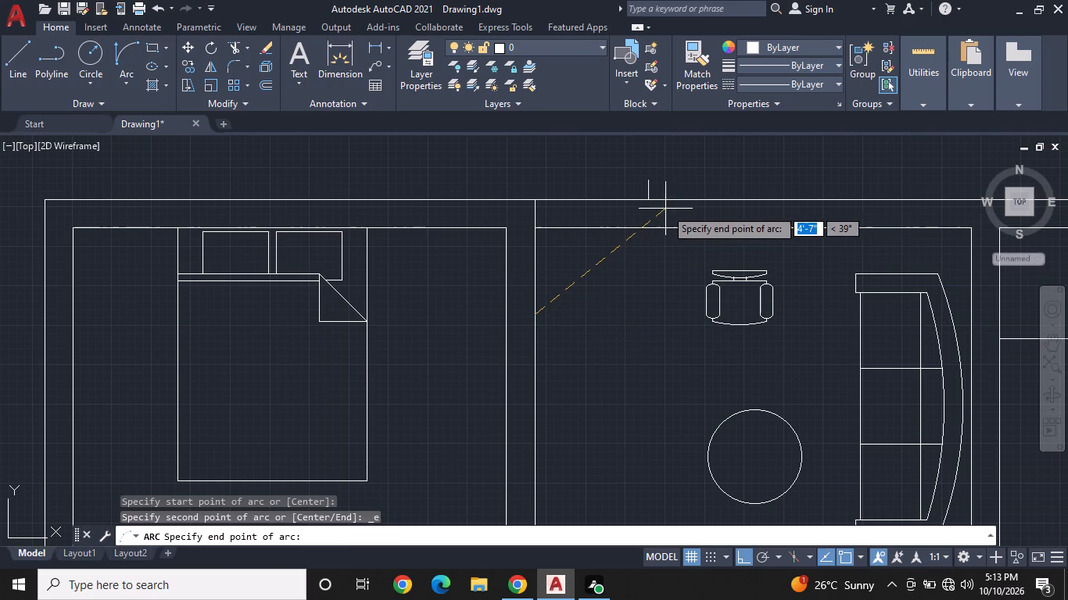
pyautogui.click(650, 202)
pyautogui.click(722, 238)
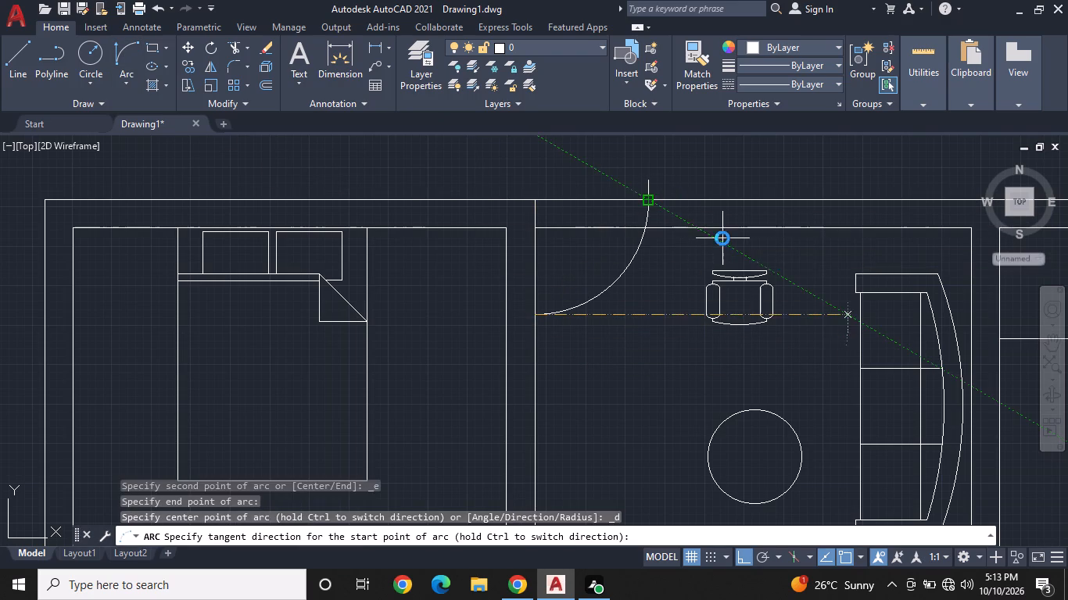
# Erase the short vertical line projecting north of the outer wall at the end of the door swing arc.
pyautogui.click(650, 187)
pyautogui.rightClick(650, 187)
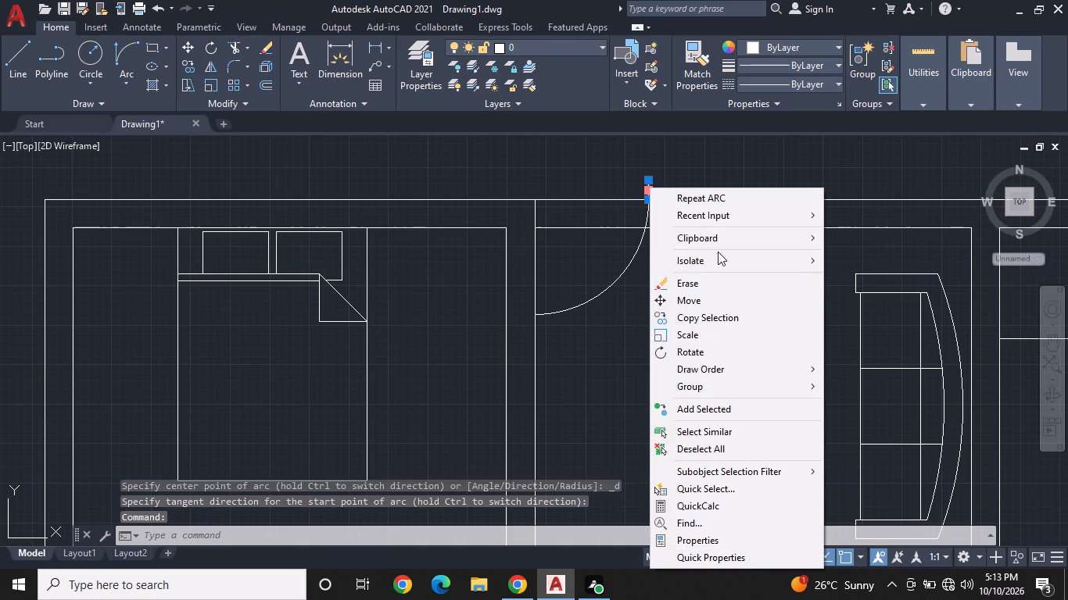
pyautogui.click(704, 283)
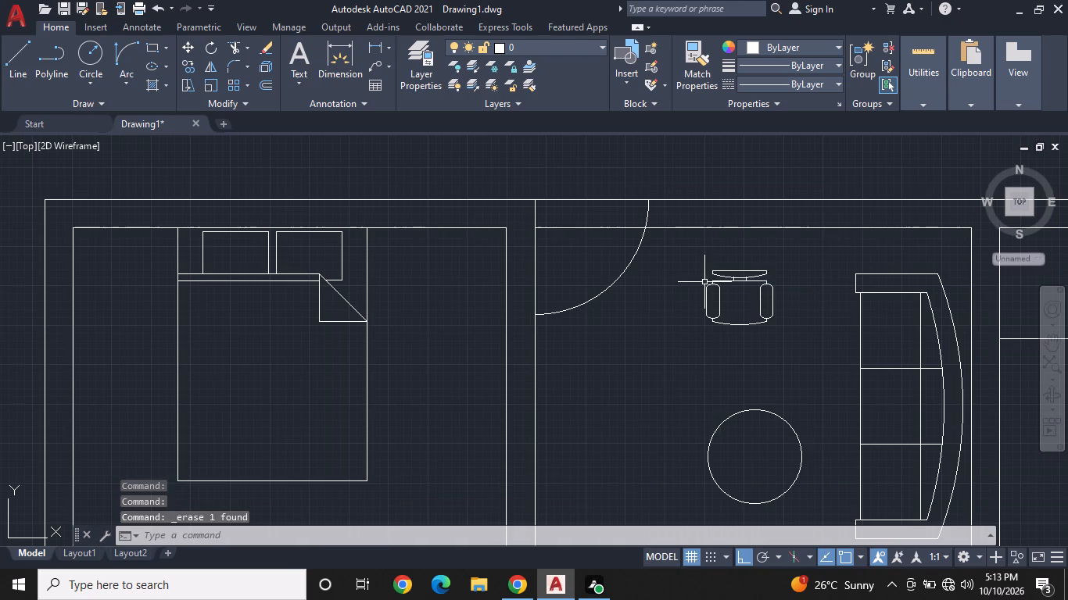
# Set the linetype of the northern sitting room's door swing arc to ACAD_ISO03W100.
pyautogui.click(613, 282)
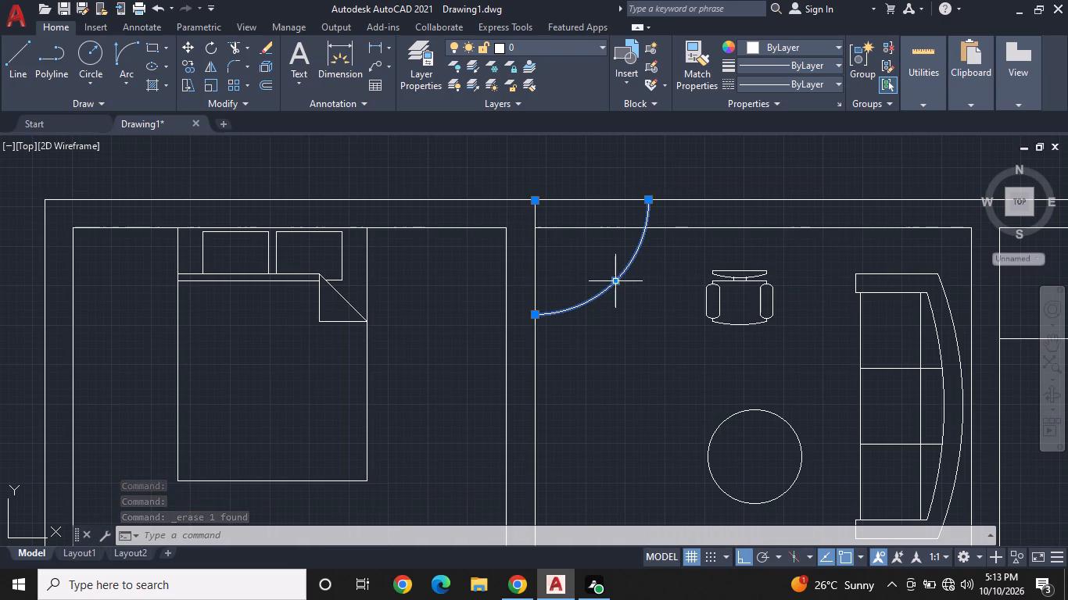
pyautogui.click(779, 77)
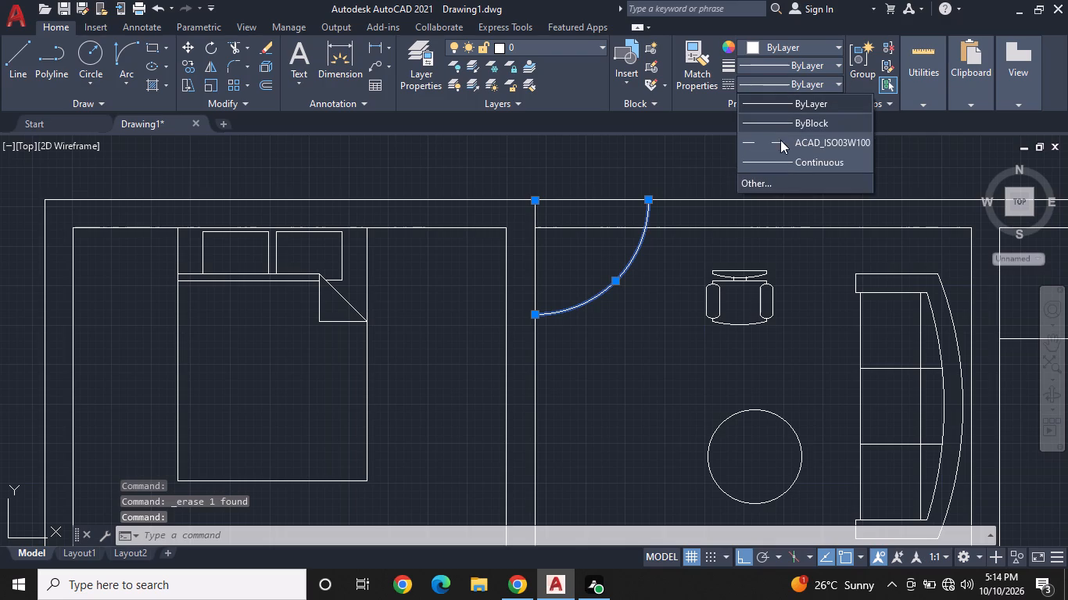
pyautogui.click(780, 143)
pyautogui.press('Escape')
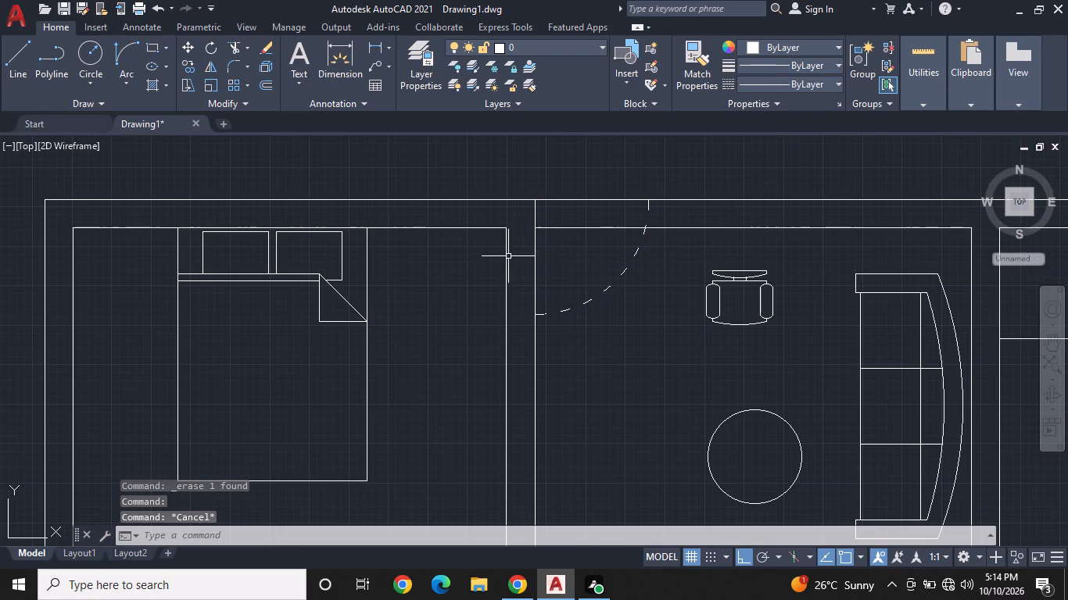
# Offset the 3' vertical door line 1" to the east to form the door leaf.
pyautogui.click(263, 84)
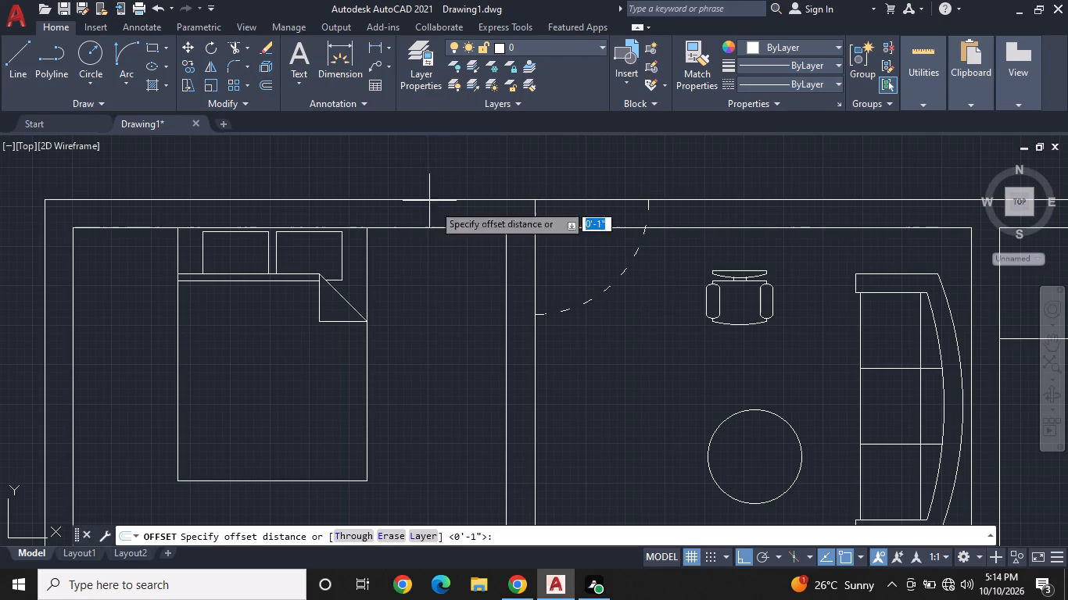
pyautogui.press('space')
pyautogui.click(534, 260)
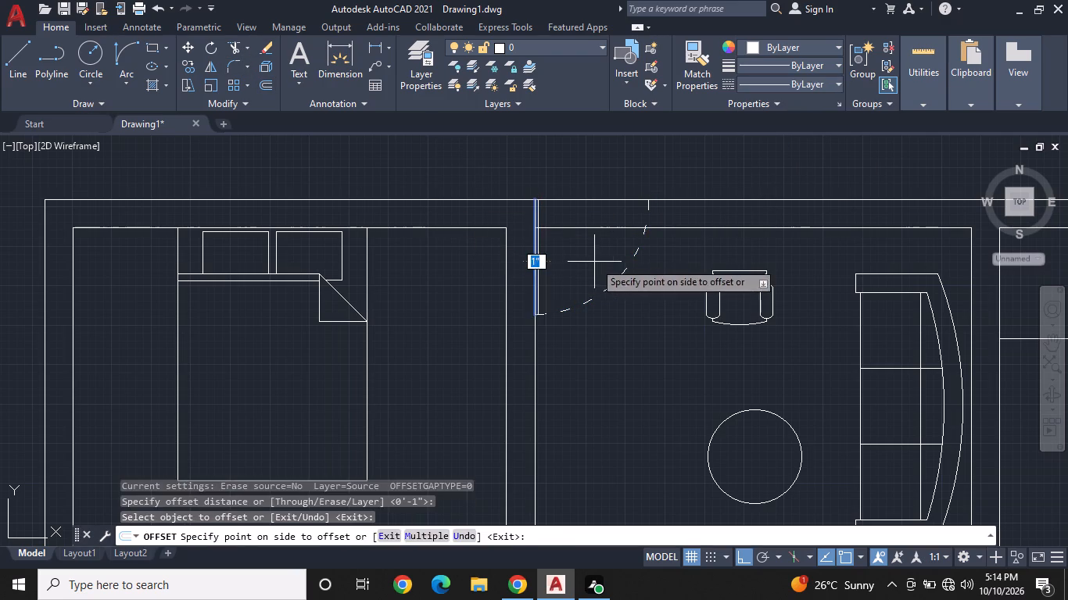
pyautogui.click(594, 262)
pyautogui.press('Escape')
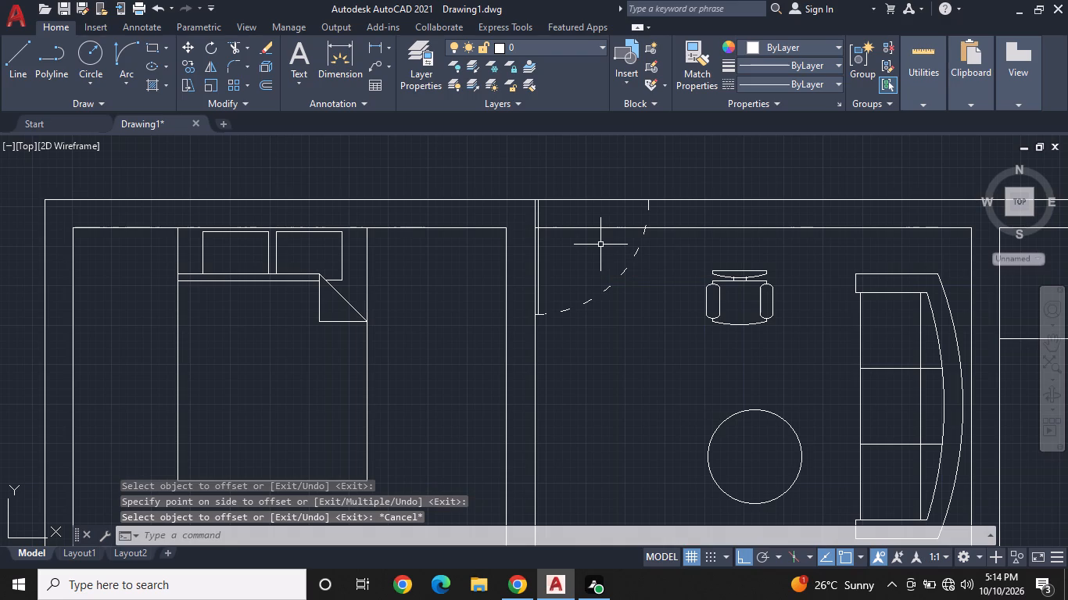
# Trim the inner north wall line between the new door leaf and its swing arc.
pyautogui.write('tr')
pyautogui.press('space')
pyautogui.click(600, 228)
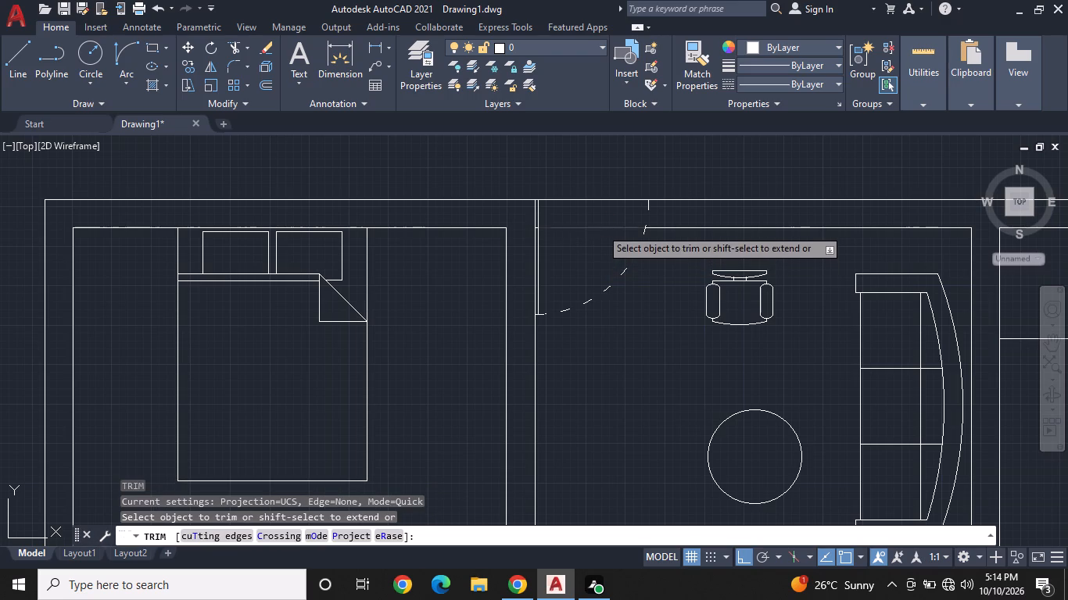
pyautogui.press('Escape')
# Look over the floor plan's rooms, doors and furniture from the northern rooms down to the southern porch.
pyautogui.scroll(-1, 686, 219)
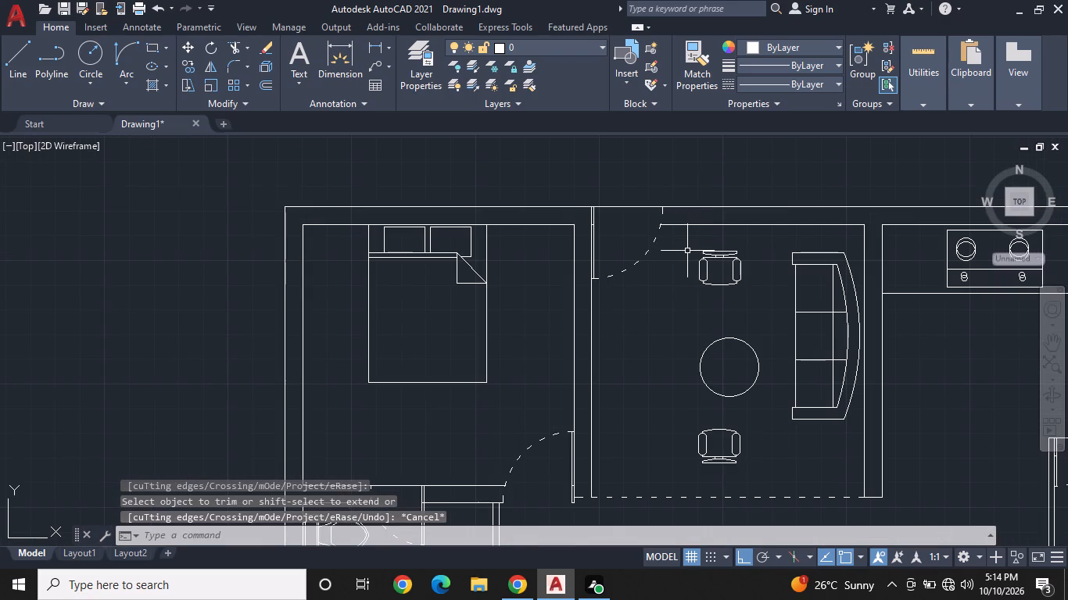
pyautogui.moveTo(686, 252); pyautogui.dragTo(403, 200, button='middle')
pyautogui.scroll(-1, 453, 224)
pyautogui.moveTo(453, 224); pyautogui.dragTo(600, 192, button='middle')
pyautogui.moveTo(597, 266); pyautogui.dragTo(691, 252, button='middle')
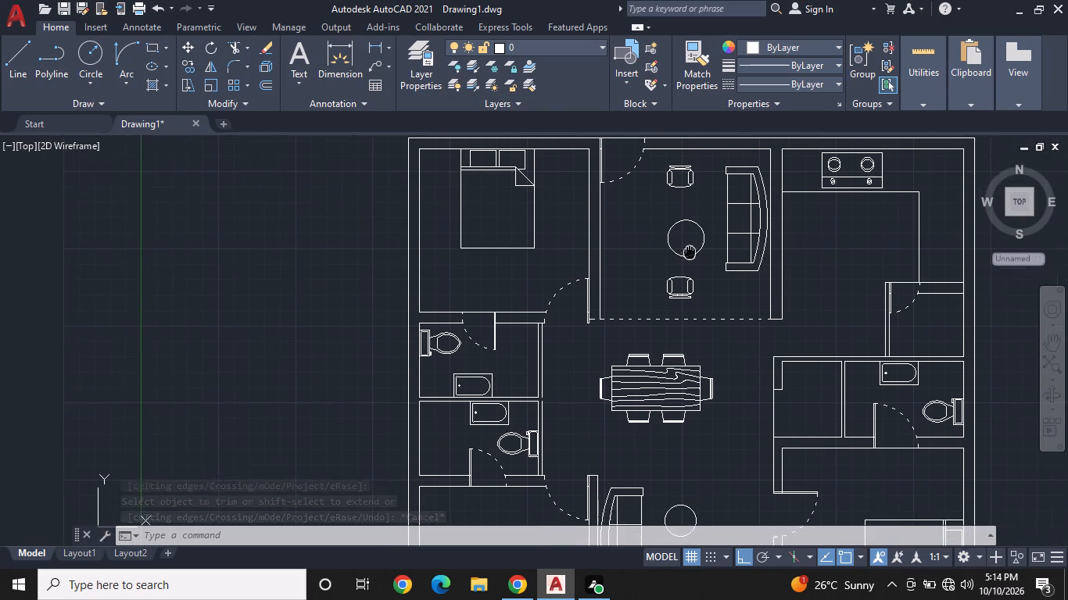
pyautogui.moveTo(691, 252); pyautogui.dragTo(697, 245, button='middle')
pyautogui.moveTo(642, 266); pyautogui.dragTo(687, 241, button='middle')
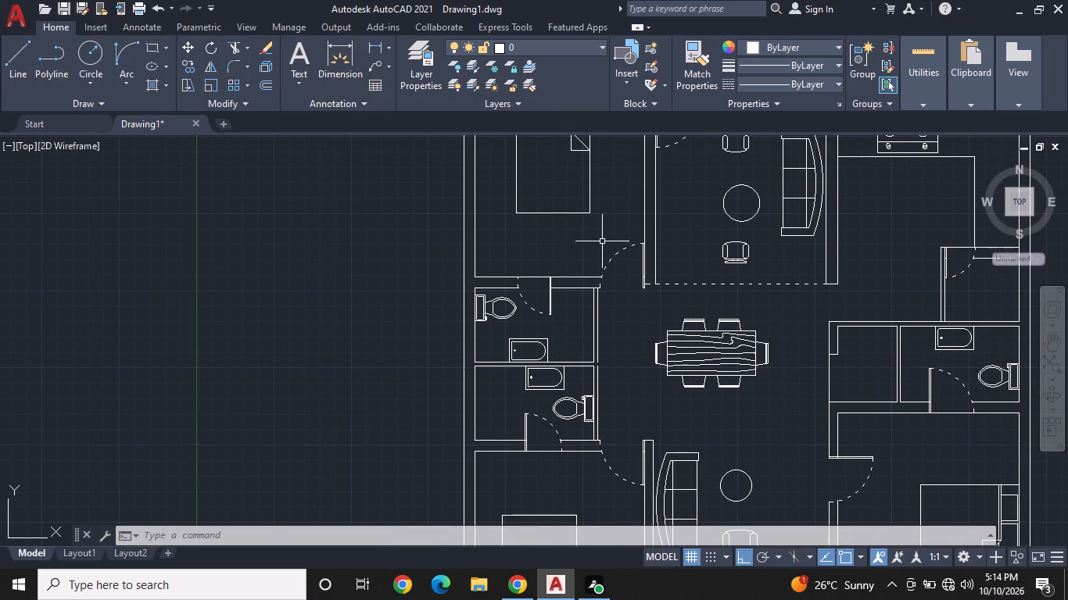
pyautogui.scroll(1, 565, 228)
pyautogui.moveTo(565, 228); pyautogui.dragTo(578, 282, button='middle')
pyautogui.scroll(-1, 579, 282)
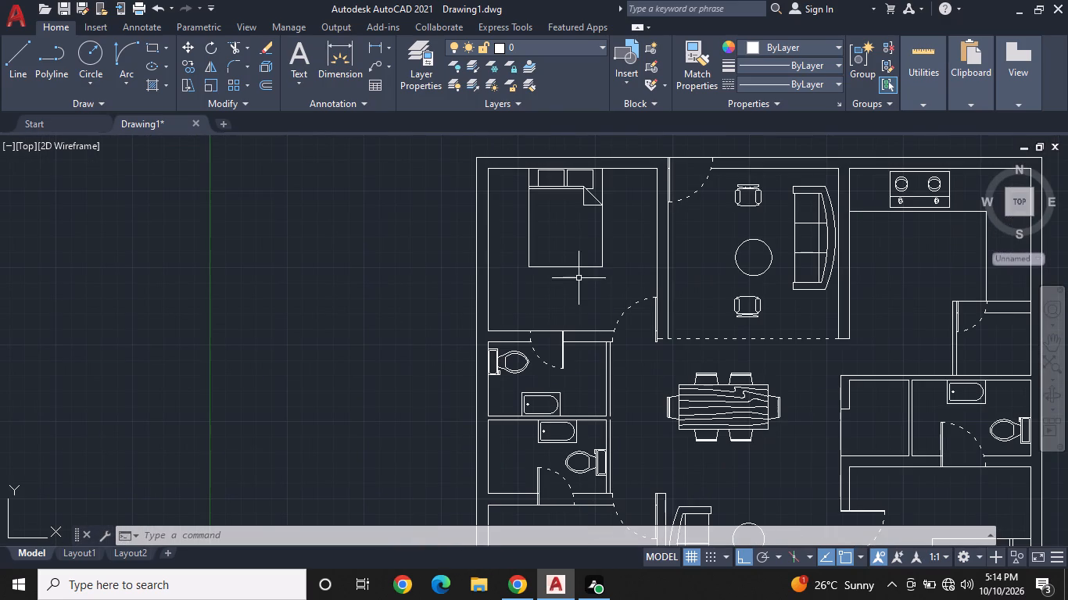
pyautogui.moveTo(572, 255); pyautogui.dragTo(567, 237, button='middle')
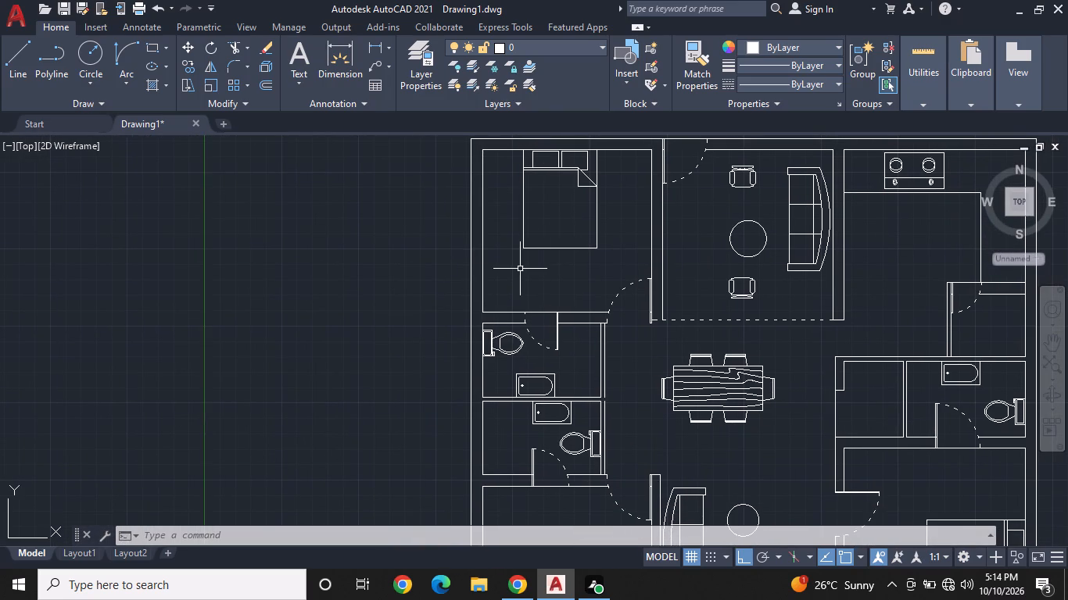
pyautogui.moveTo(611, 305); pyautogui.dragTo(610, 301, button='middle')
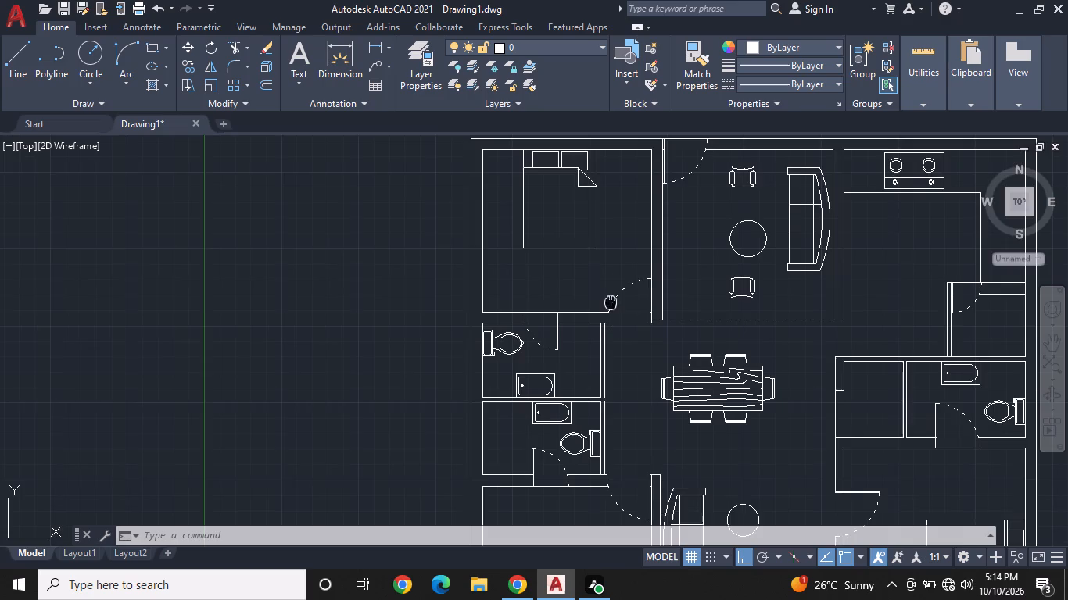
pyautogui.moveTo(610, 301); pyautogui.dragTo(538, 215, button='middle')
pyautogui.middleClick(536, 214)
pyautogui.scroll(-1, 606, 320)
pyautogui.moveTo(624, 343); pyautogui.dragTo(572, 279, button='middle')
pyautogui.scroll(1, 595, 301)
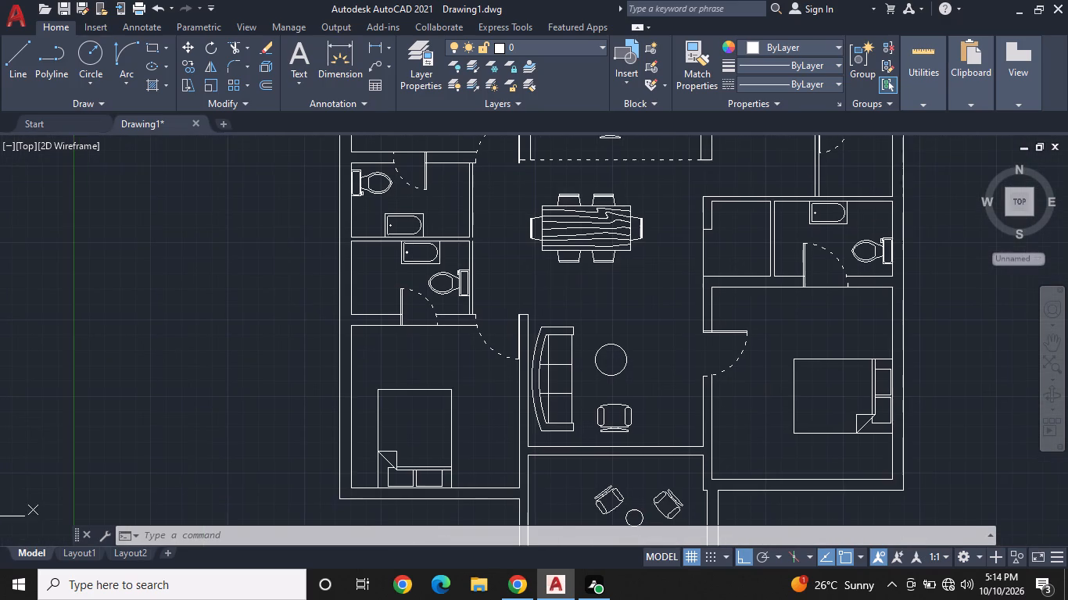
pyautogui.moveTo(622, 361); pyautogui.dragTo(611, 296, button='middle')
pyautogui.moveTo(608, 290); pyautogui.dragTo(604, 280, button='middle')
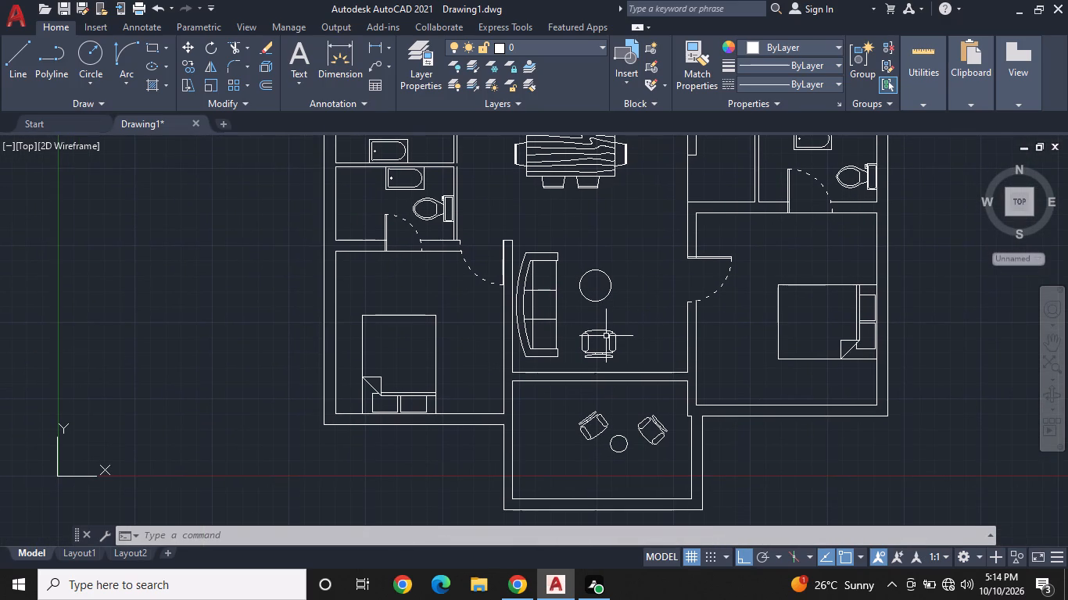
pyautogui.moveTo(606, 320); pyautogui.dragTo(604, 283, button='middle')
pyautogui.moveTo(605, 263); pyautogui.dragTo(627, 382, button='middle')
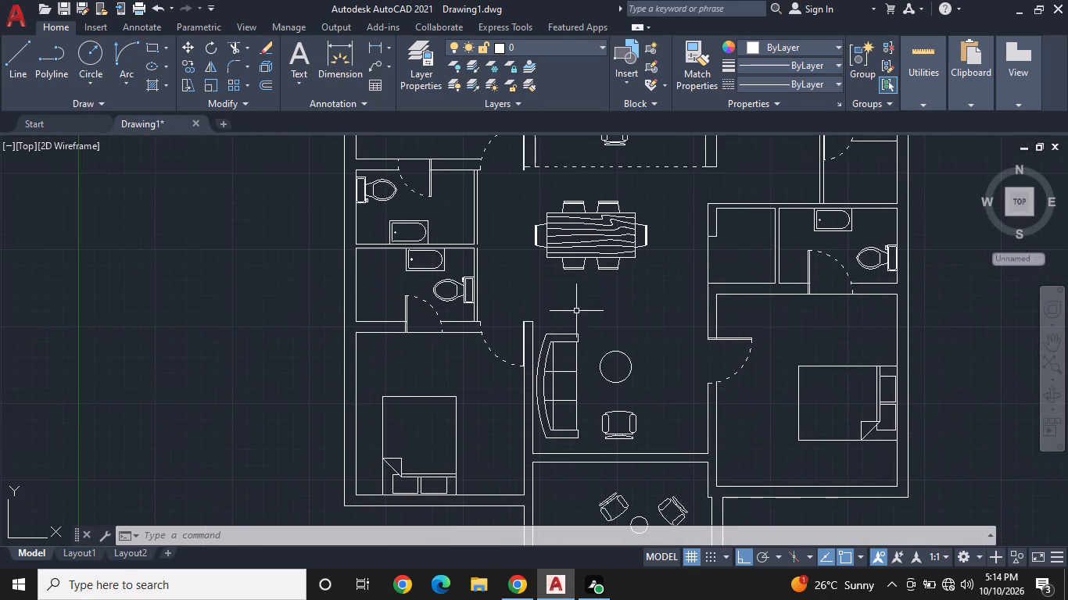
pyautogui.moveTo(530, 258); pyautogui.dragTo(605, 383, button='middle')
# Add single-line text "BED ROOM" below the bed in the northwest bedroom, about 6" high with rotation 0.
pyautogui.press('t')
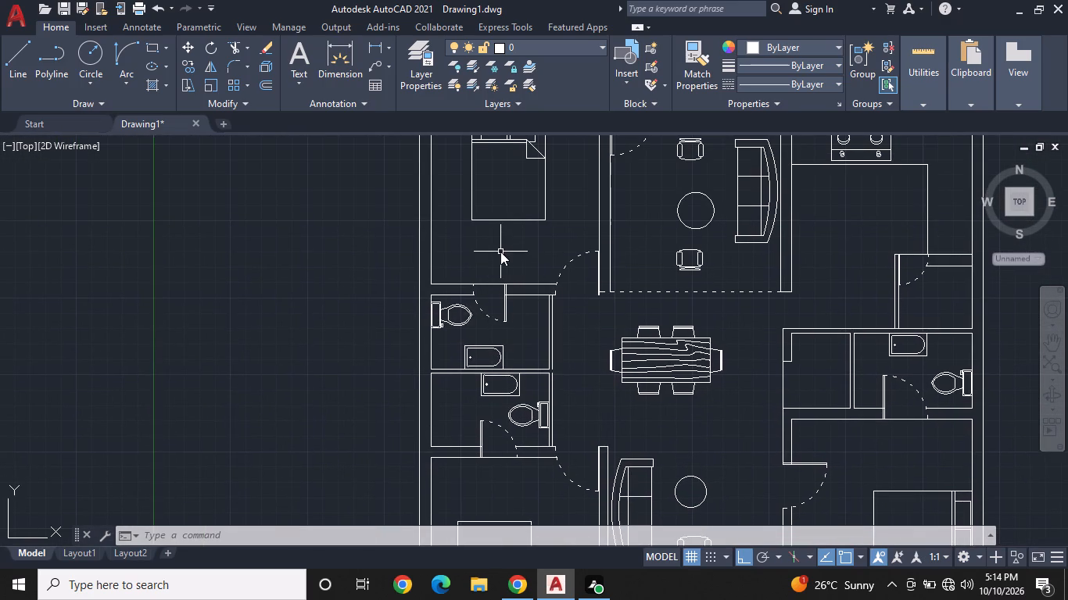
pyautogui.press('e')
pyautogui.press('space')
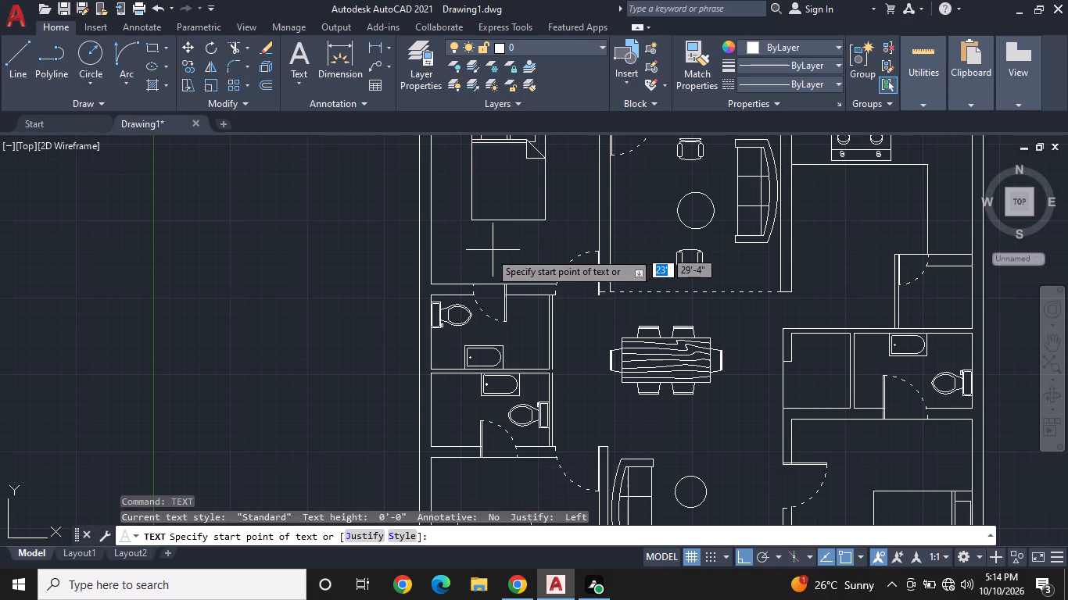
pyautogui.scroll(1, 487, 252)
pyautogui.moveTo(487, 252); pyautogui.dragTo(485, 329, button='middle')
pyautogui.middleClick(483, 332)
pyautogui.middleClick(479, 335)
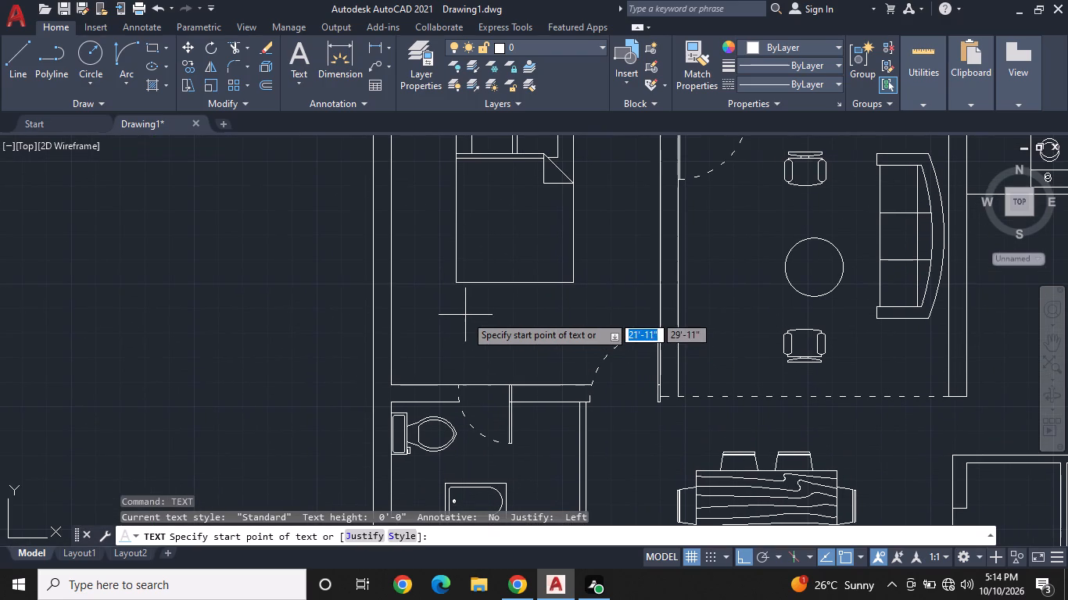
pyautogui.click(452, 319)
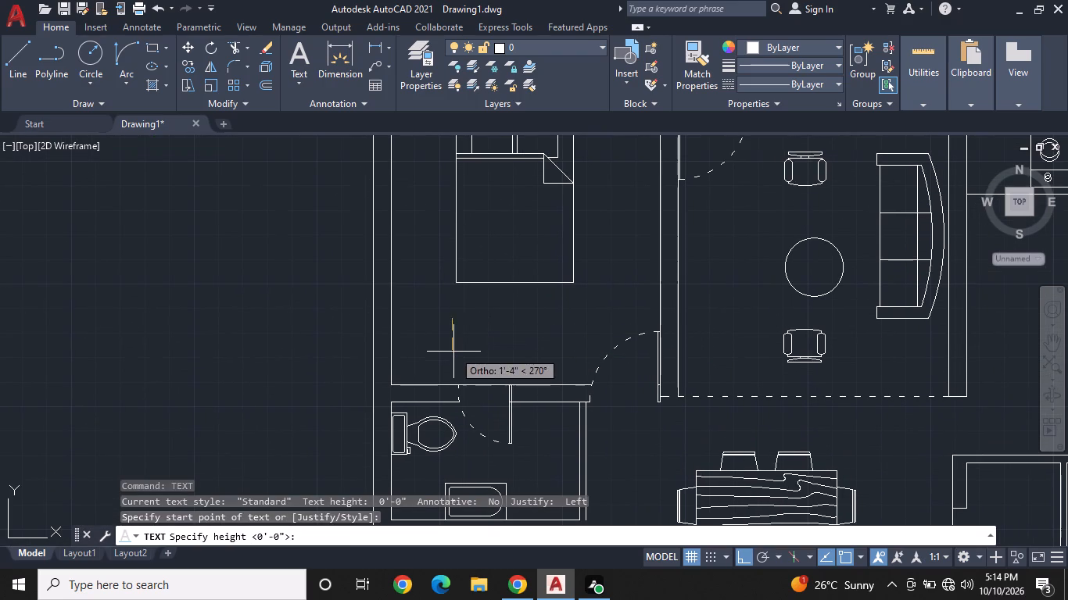
pyautogui.click(451, 330)
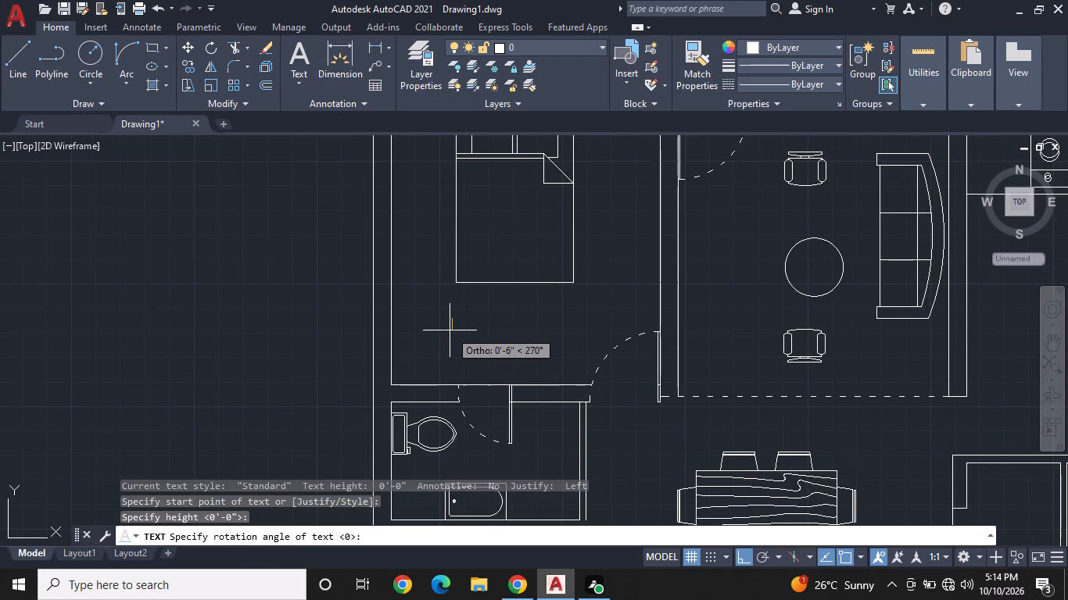
pyautogui.press('0')
pyautogui.press('Return')
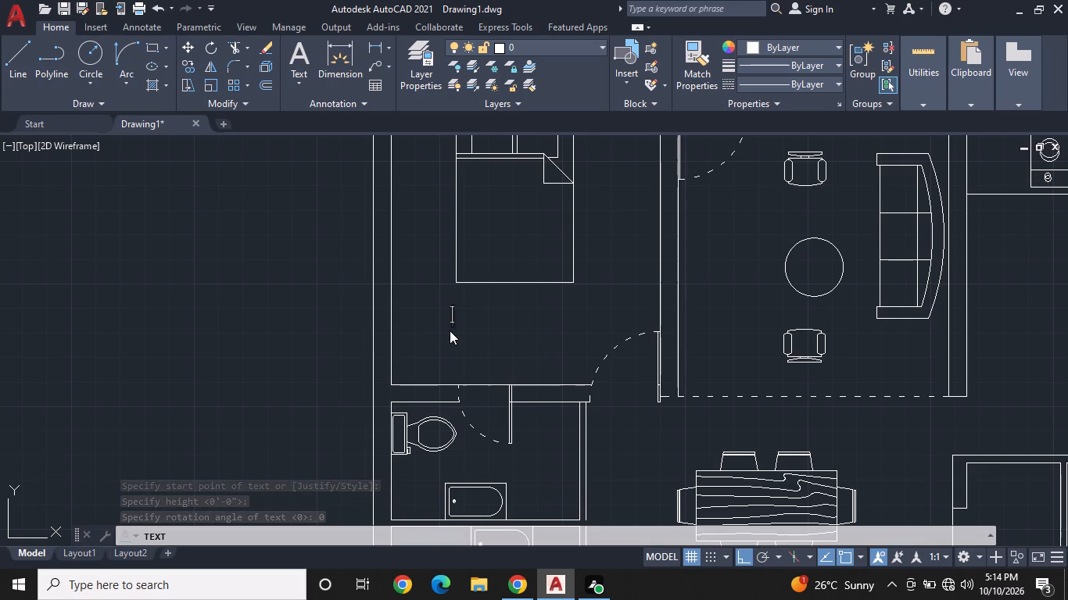
pyautogui.write('bed')
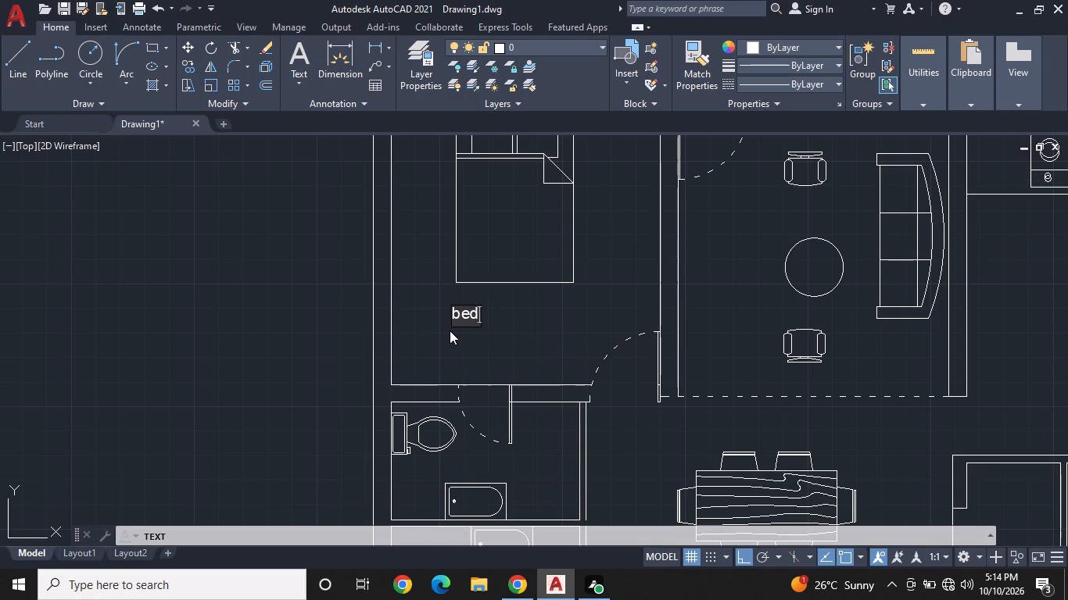
pyautogui.press('BackSpace')
pyautogui.press('BackSpace')
pyautogui.press('BackSpace')
pyautogui.press('BackSpace')
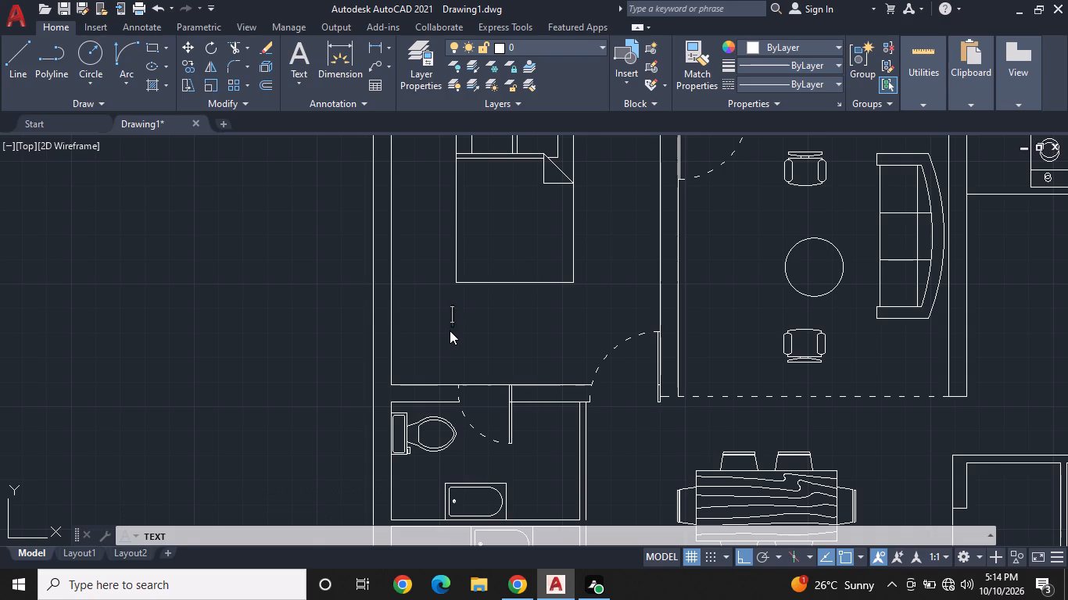
pyautogui.write('BED')
pyautogui.press('space')
pyautogui.write('ROOM')
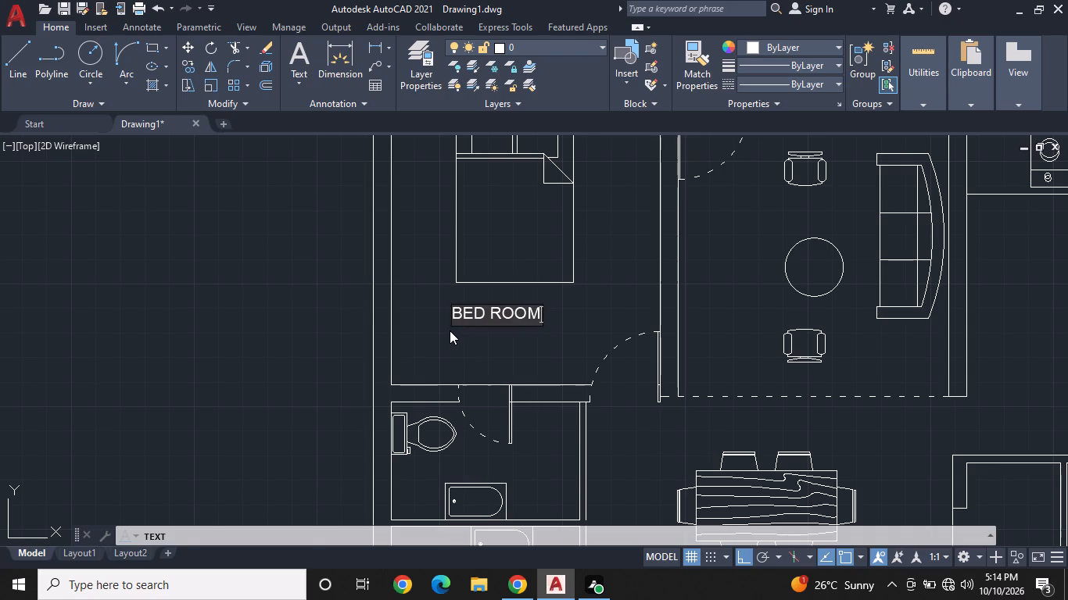
pyautogui.press('space')
pyautogui.press('Return')
# Add the room size 11'5"X11'0" as a second text line under the BED ROOM label.
pyautogui.press('2')
pyautogui.press('BackSpace')
pyautogui.write("11'")
pyautogui.write('5"')
pyautogui.press('x')
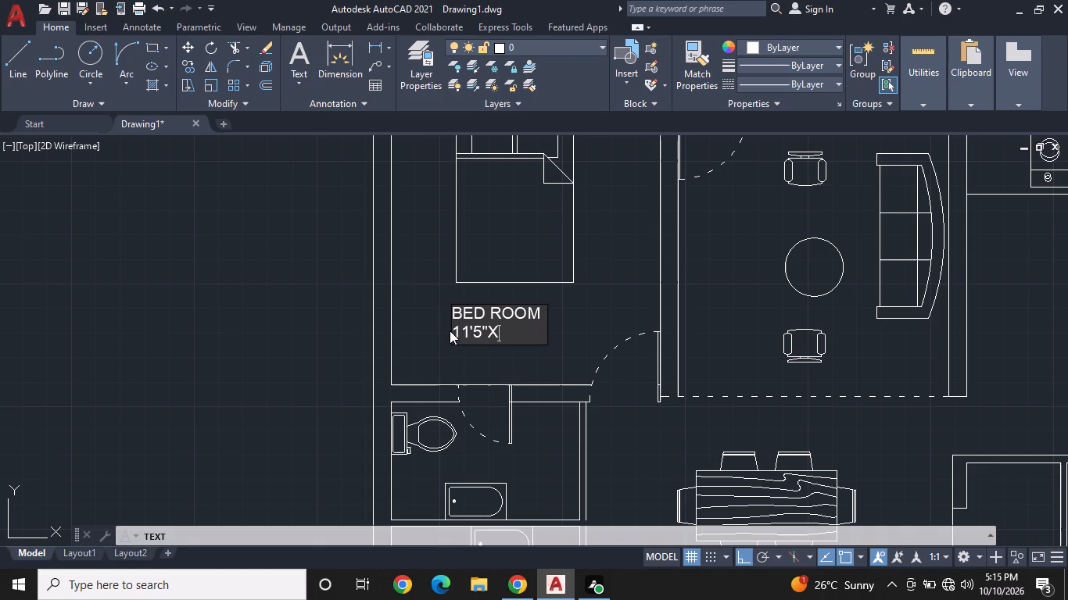
pyautogui.write("11'0")
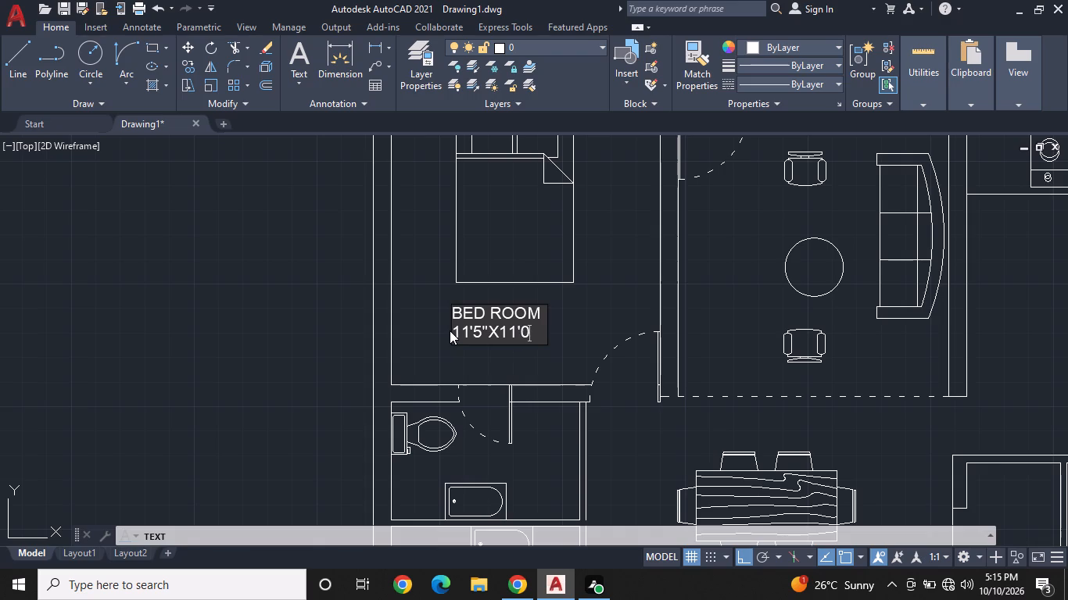
pyautogui.hotkey('shift', '"')
pyautogui.press('Return')
pyautogui.press('Return')
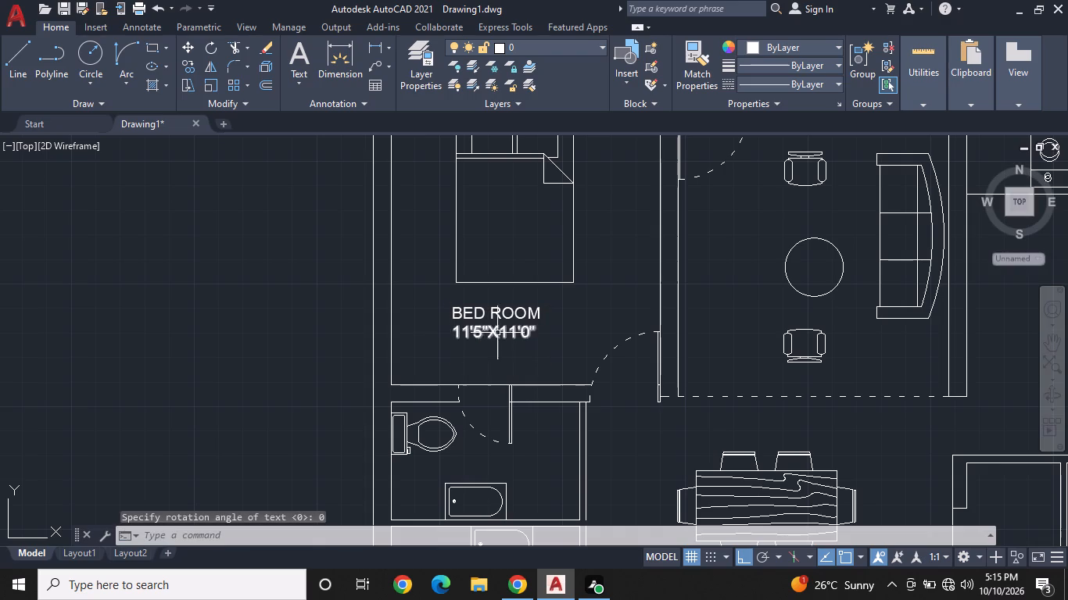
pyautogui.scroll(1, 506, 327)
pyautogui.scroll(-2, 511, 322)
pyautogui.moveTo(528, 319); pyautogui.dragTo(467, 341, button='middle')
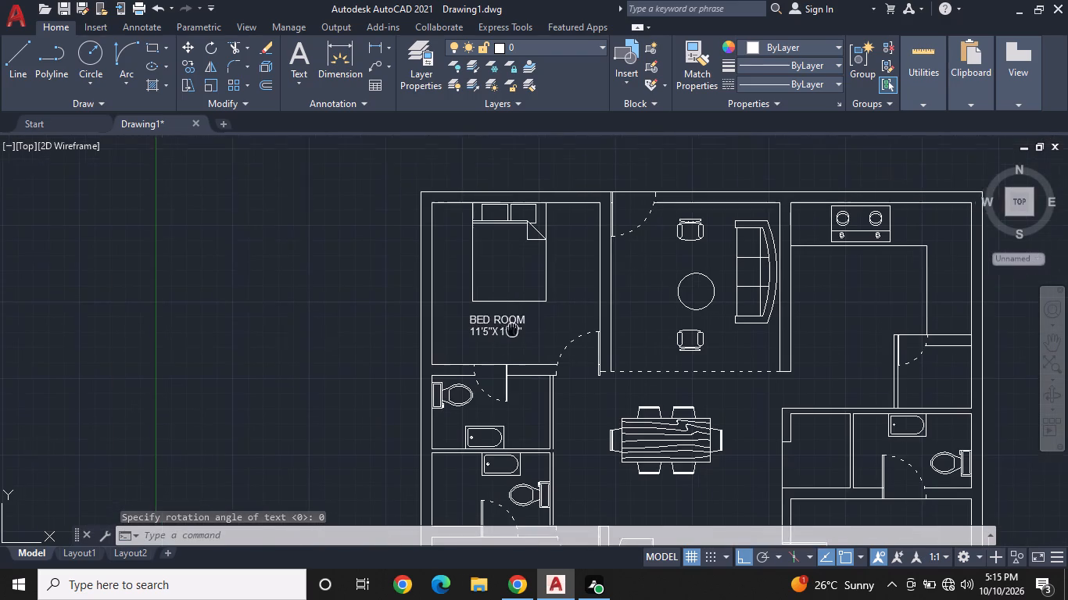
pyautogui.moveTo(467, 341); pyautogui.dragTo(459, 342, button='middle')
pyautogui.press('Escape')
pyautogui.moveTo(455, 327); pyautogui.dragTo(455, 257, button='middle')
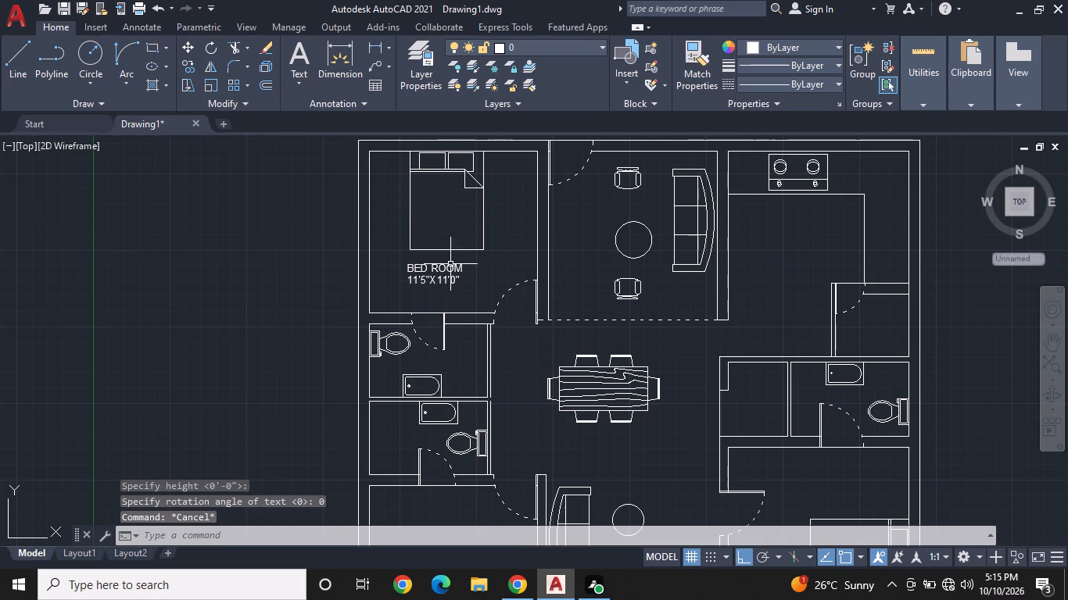
# Copy the two-line BED ROOM label with its 11'5"X11'0" size into the northern sitting room and the northeast kitchen.
pyautogui.click(450, 264)
pyautogui.click(446, 280)
pyautogui.rightClick(446, 280)
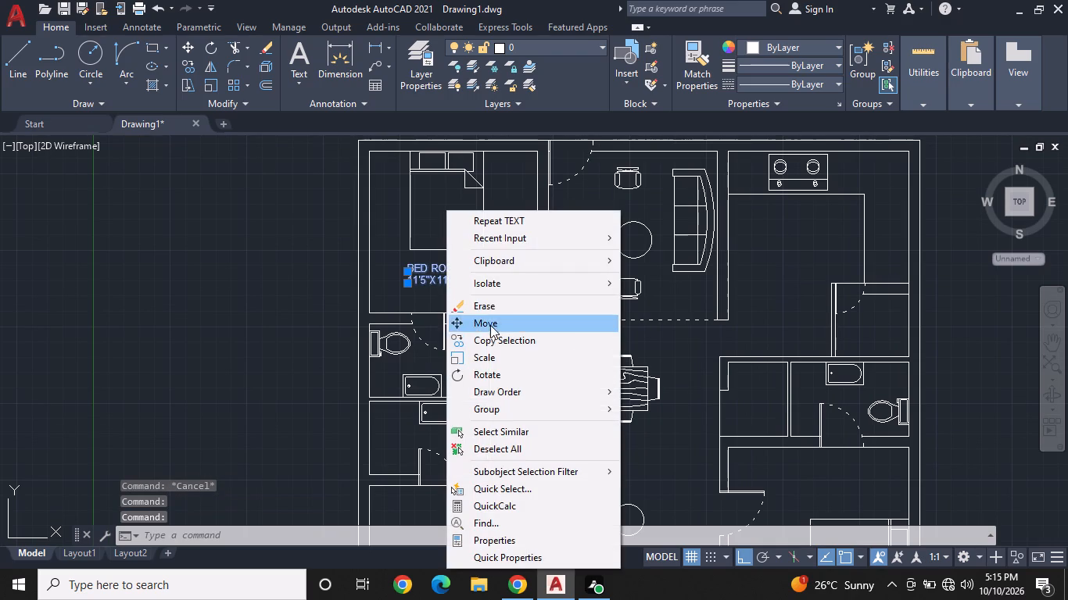
pyautogui.click(501, 345)
pyautogui.click(407, 276)
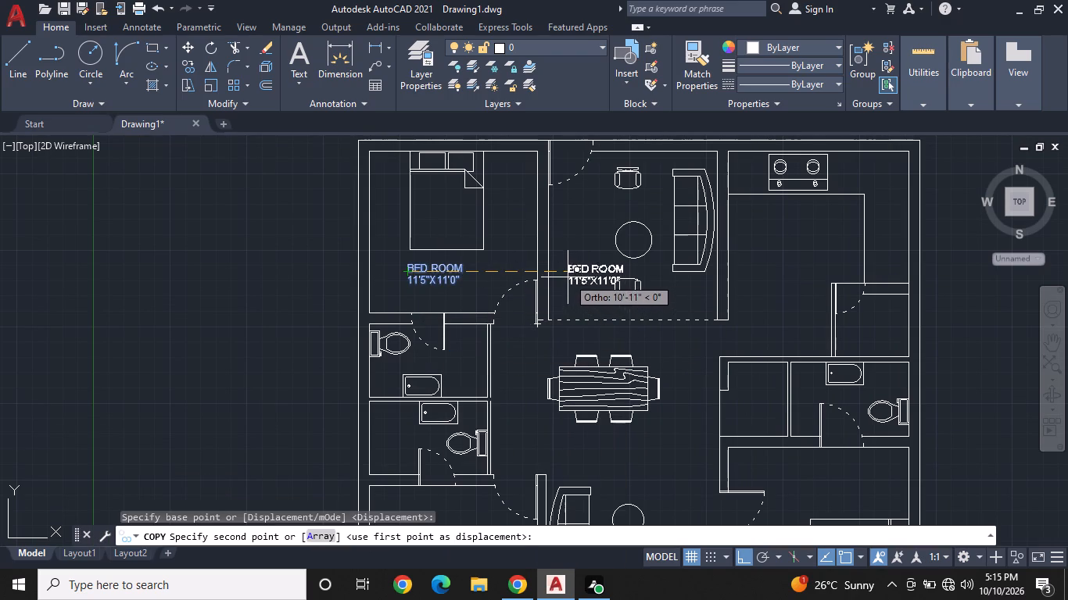
pyautogui.scroll(1, 562, 273)
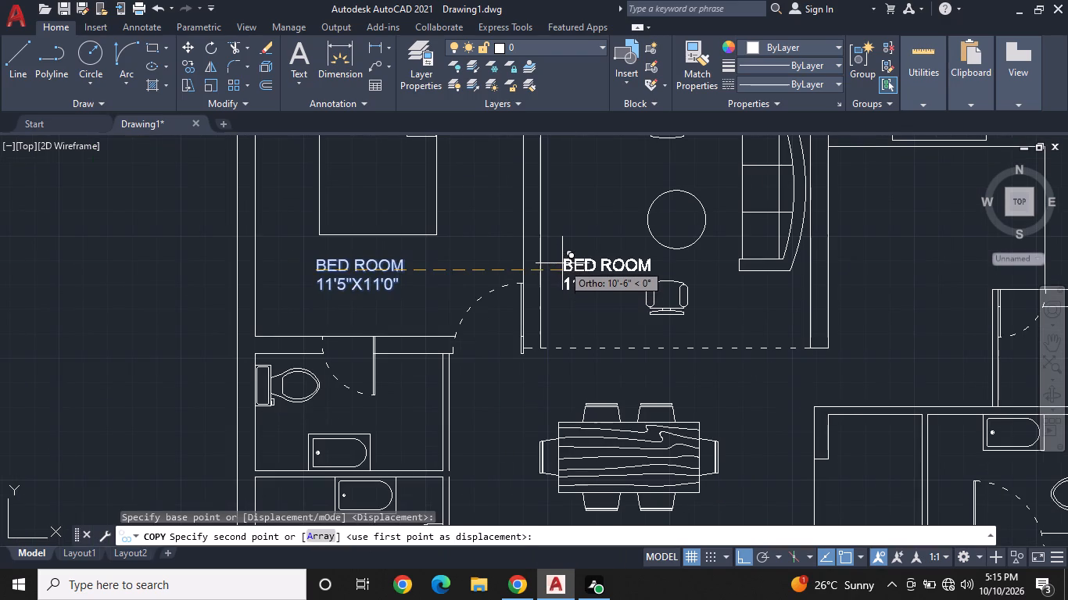
pyautogui.click(562, 261)
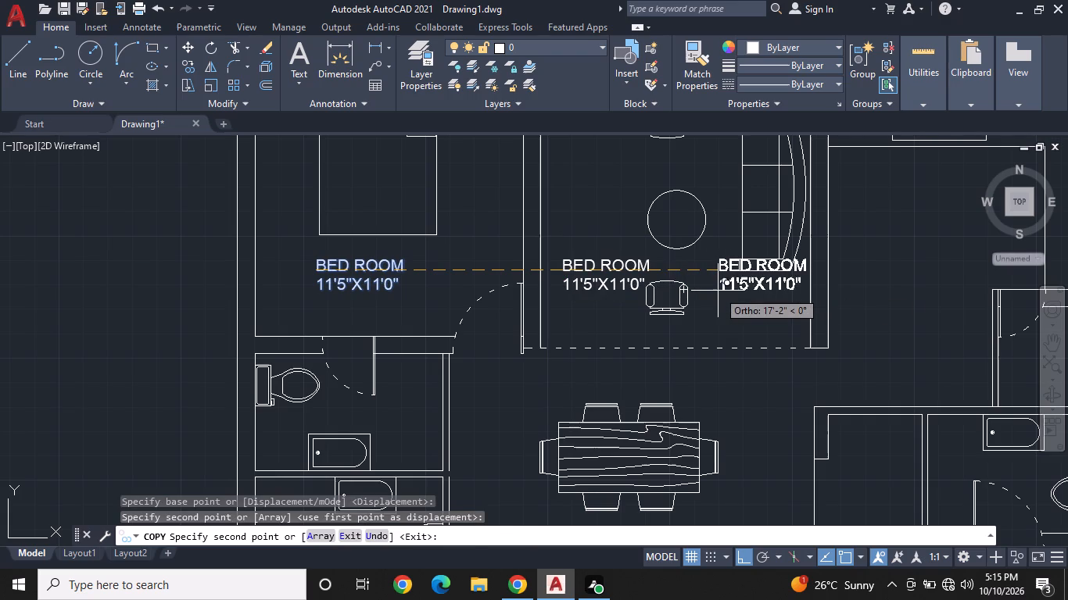
pyautogui.press('F8')
pyautogui.moveTo(728, 291); pyautogui.dragTo(428, 305, button='middle')
pyautogui.scroll(-2, 454, 295)
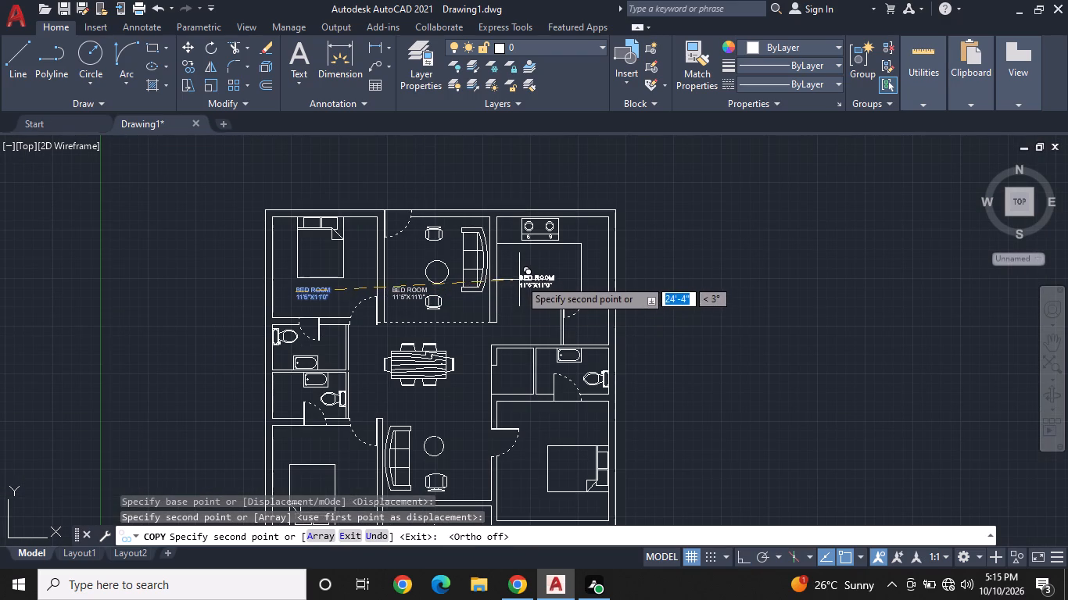
pyautogui.click(519, 277)
# Place further copies of the room label in the small room east of the dining table and in the adjoining east bathroom.
pyautogui.scroll(4, 504, 384)
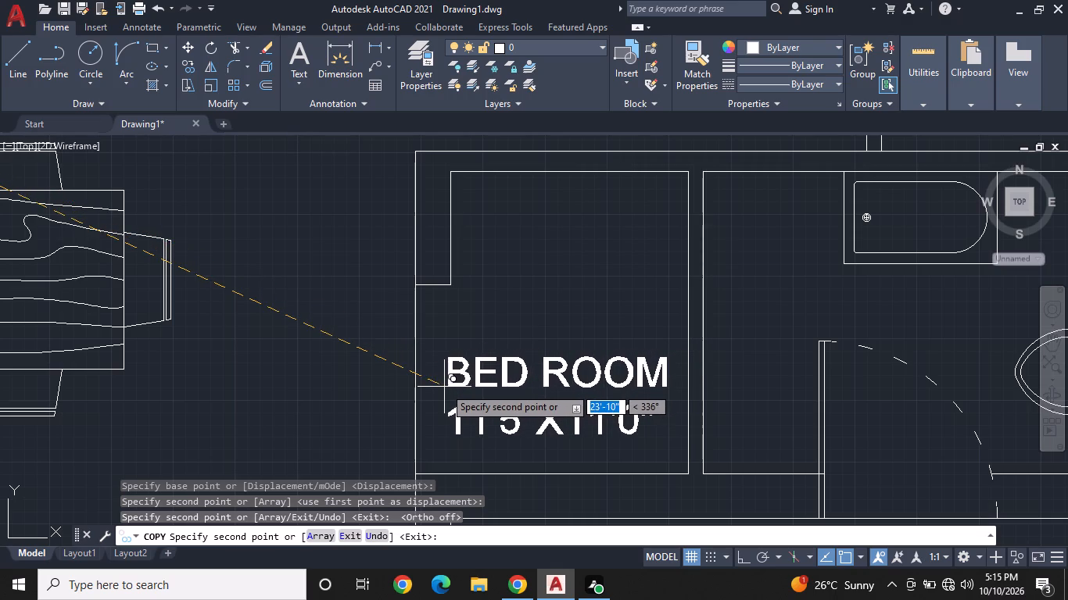
pyautogui.click(444, 387)
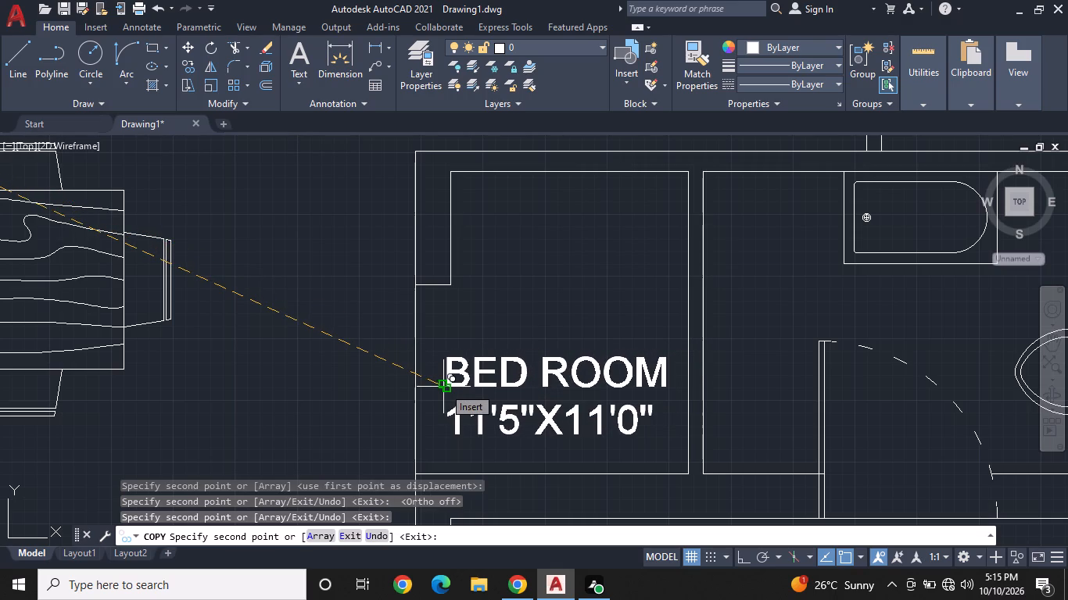
pyautogui.scroll(-2, 547, 377)
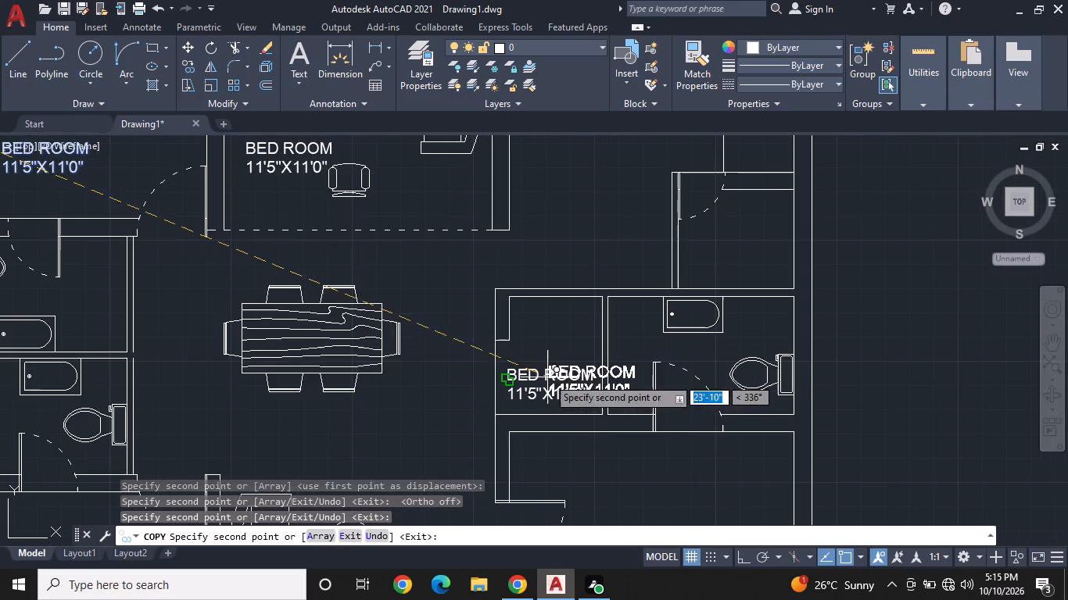
pyautogui.scroll(2, 603, 364)
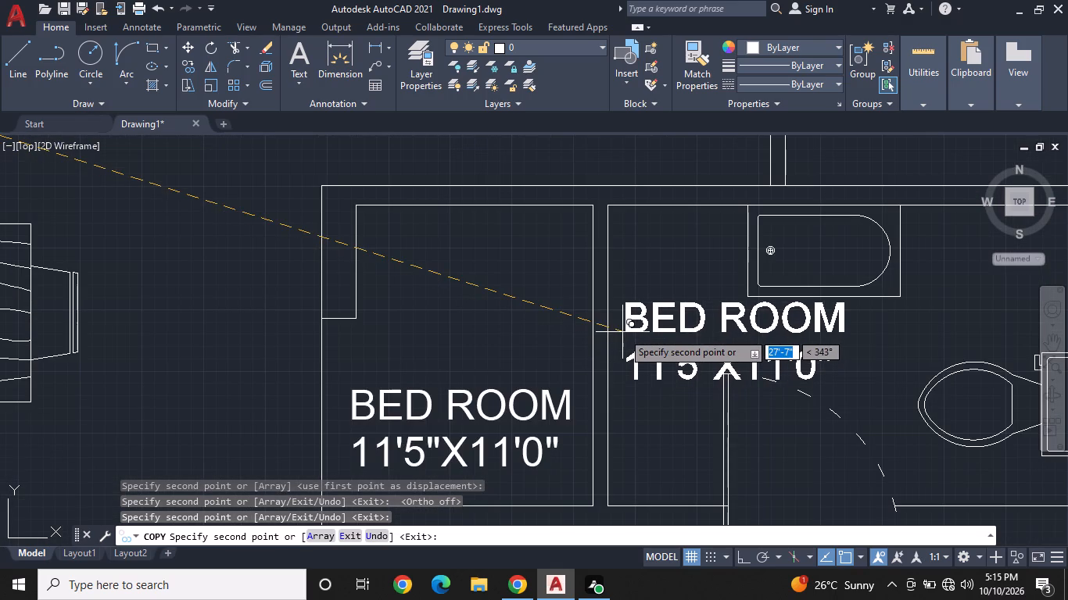
pyautogui.scroll(1, 705, 346)
pyautogui.moveTo(705, 346); pyautogui.dragTo(363, 365, button='middle')
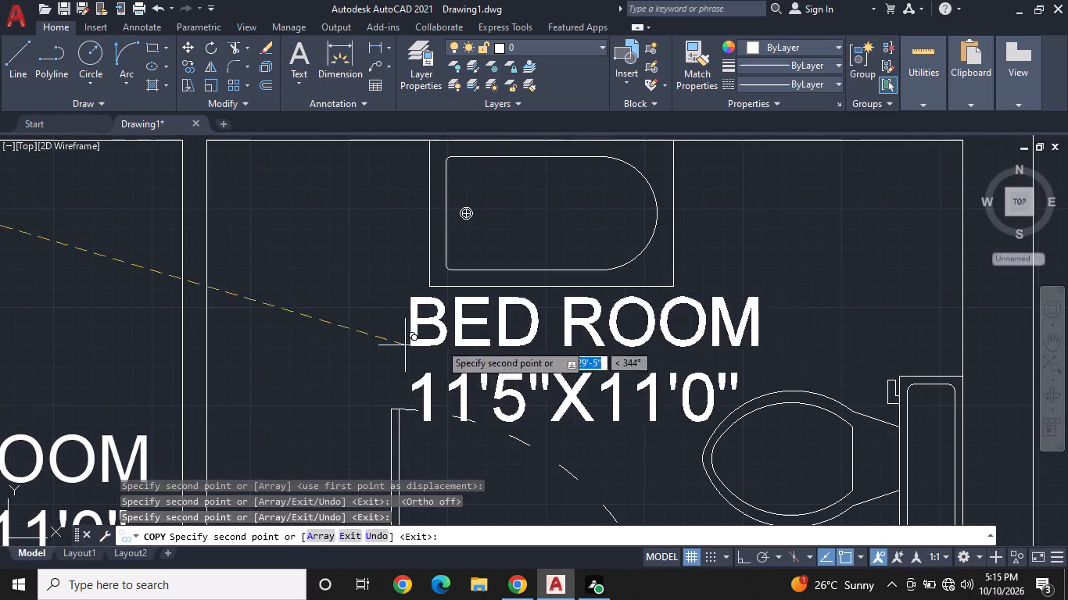
pyautogui.scroll(-2, 539, 334)
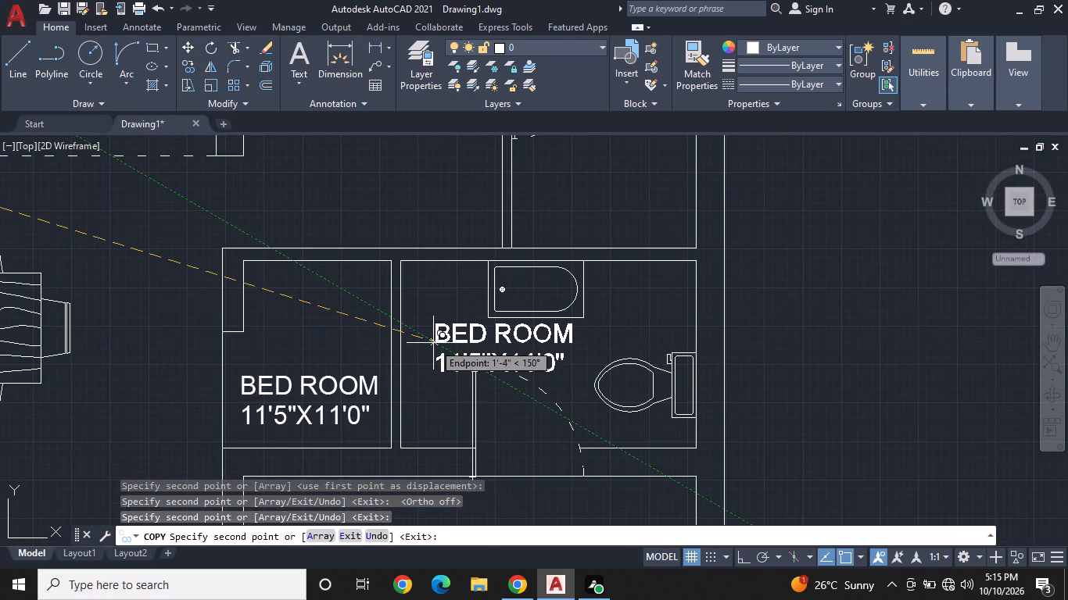
pyautogui.click(433, 343)
# Place copies of the room label in the small room south of the kitchen and above the bed in the southeast bedroom.
pyautogui.moveTo(555, 276); pyautogui.dragTo(540, 437, button='middle')
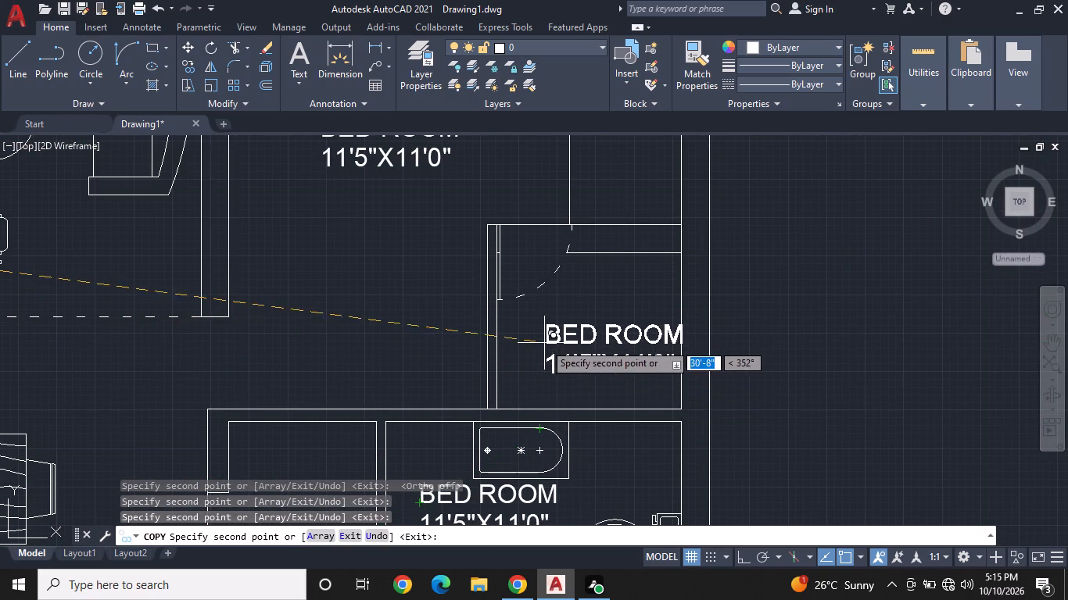
pyautogui.click(532, 340)
pyautogui.moveTo(493, 410); pyautogui.dragTo(775, 224, button='middle')
pyautogui.scroll(1, 777, 222)
pyautogui.scroll(-2, 754, 237)
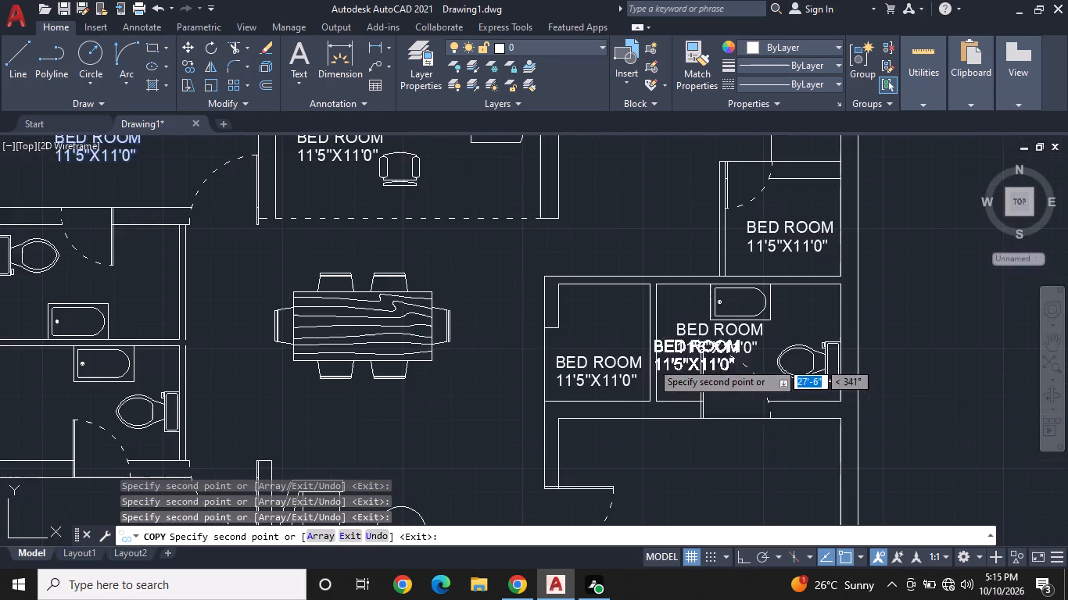
pyautogui.moveTo(651, 405); pyautogui.dragTo(604, 256, button='middle')
pyautogui.moveTo(598, 246); pyautogui.dragTo(589, 232, button='middle')
pyautogui.moveTo(595, 285); pyautogui.dragTo(581, 231, button='middle')
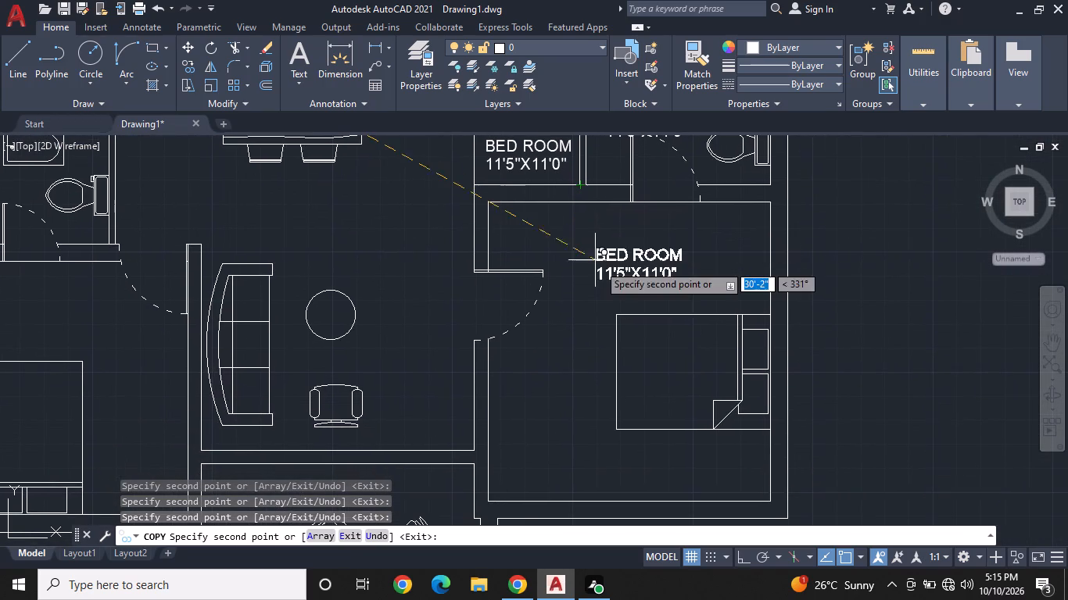
pyautogui.click(598, 264)
# Place copies of the room label in the southern porch and beside the round table in the southern sitting room.
pyautogui.scroll(1, 550, 397)
pyautogui.moveTo(550, 397); pyautogui.dragTo(639, 234, button='middle')
pyautogui.scroll(-1, 636, 255)
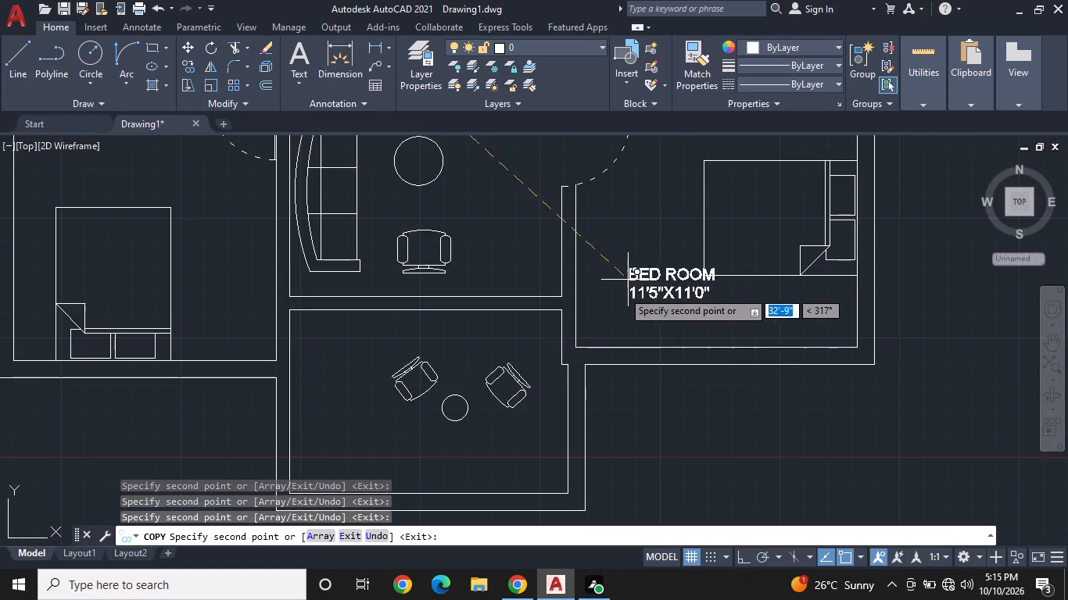
pyautogui.moveTo(496, 359); pyautogui.dragTo(575, 273, button='middle')
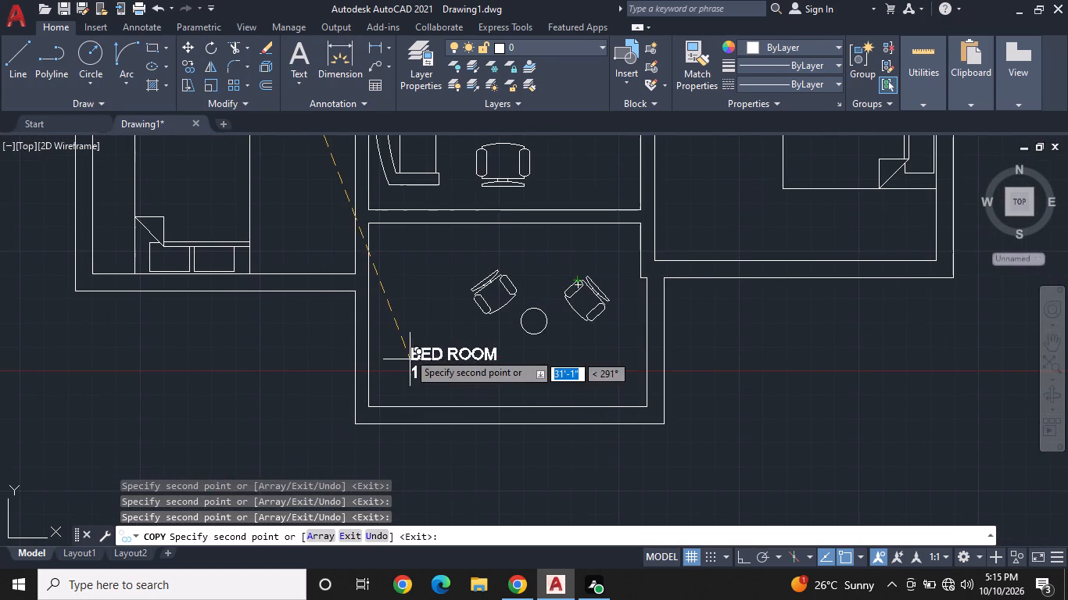
pyautogui.click(406, 348)
pyautogui.moveTo(493, 280); pyautogui.dragTo(619, 472, button='middle')
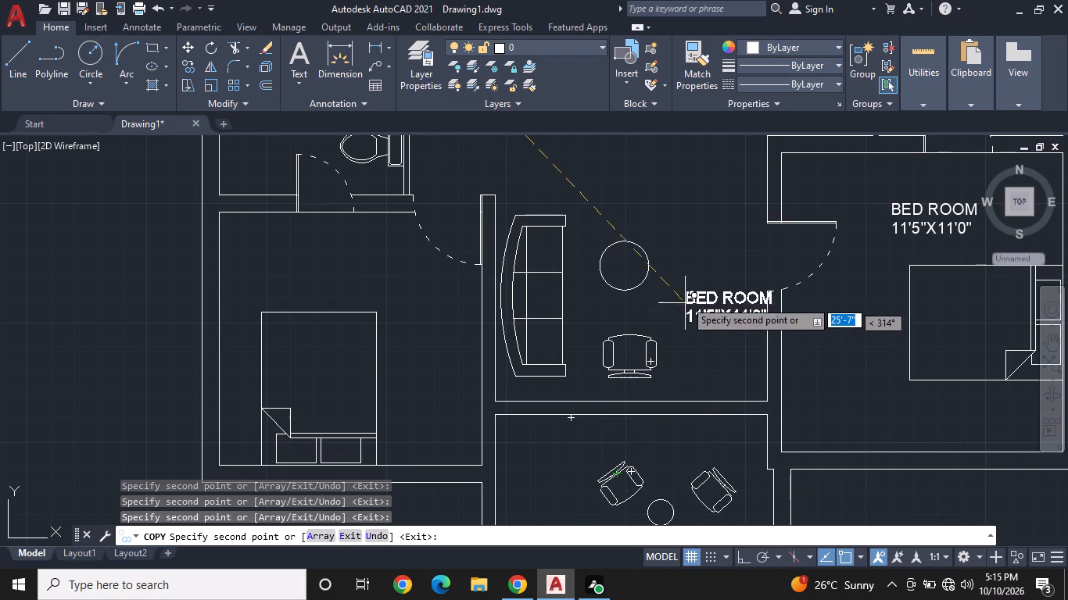
pyautogui.click(670, 264)
# Place copies of the room label just south of the dining table and above the bed in the southwest bedroom.
pyautogui.moveTo(672, 325); pyautogui.dragTo(701, 404, button='middle')
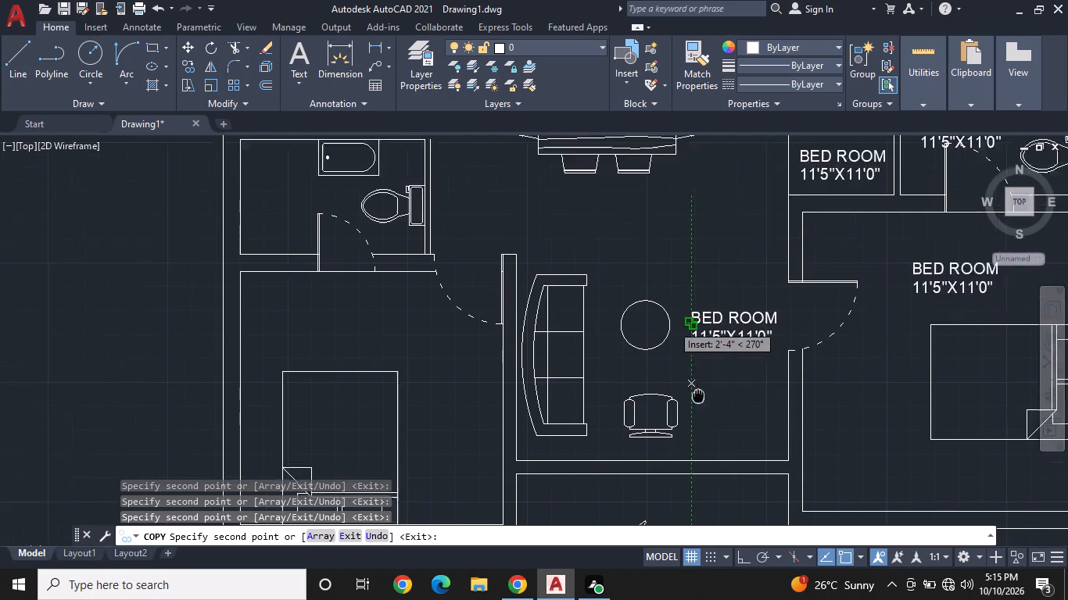
pyautogui.moveTo(701, 404); pyautogui.dragTo(744, 520, button='middle')
pyautogui.click(584, 342)
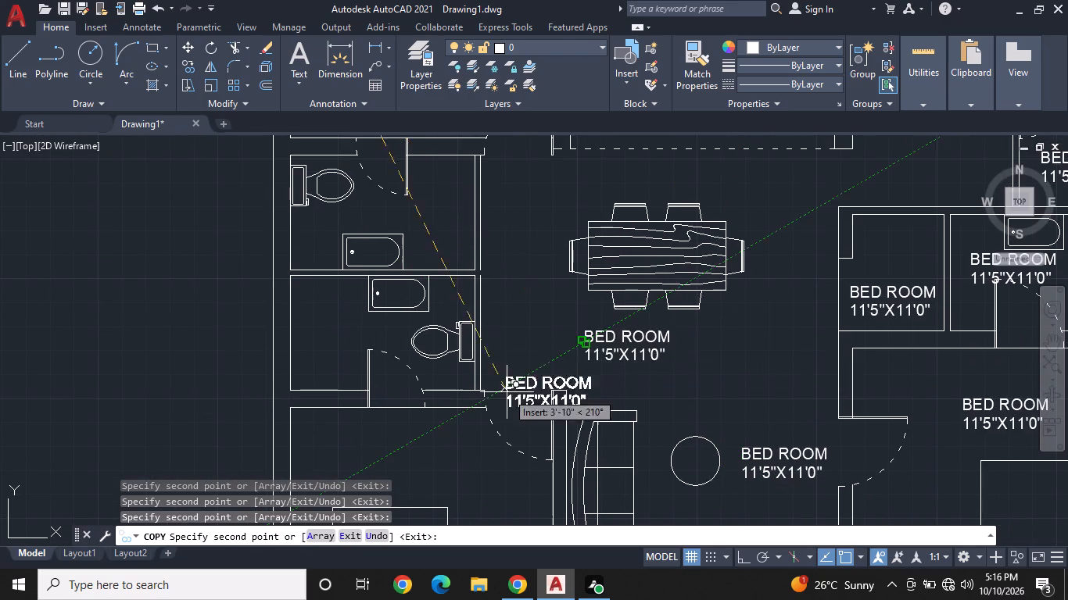
pyautogui.moveTo(507, 393); pyautogui.dragTo(703, 194, button='middle')
pyautogui.click(542, 249)
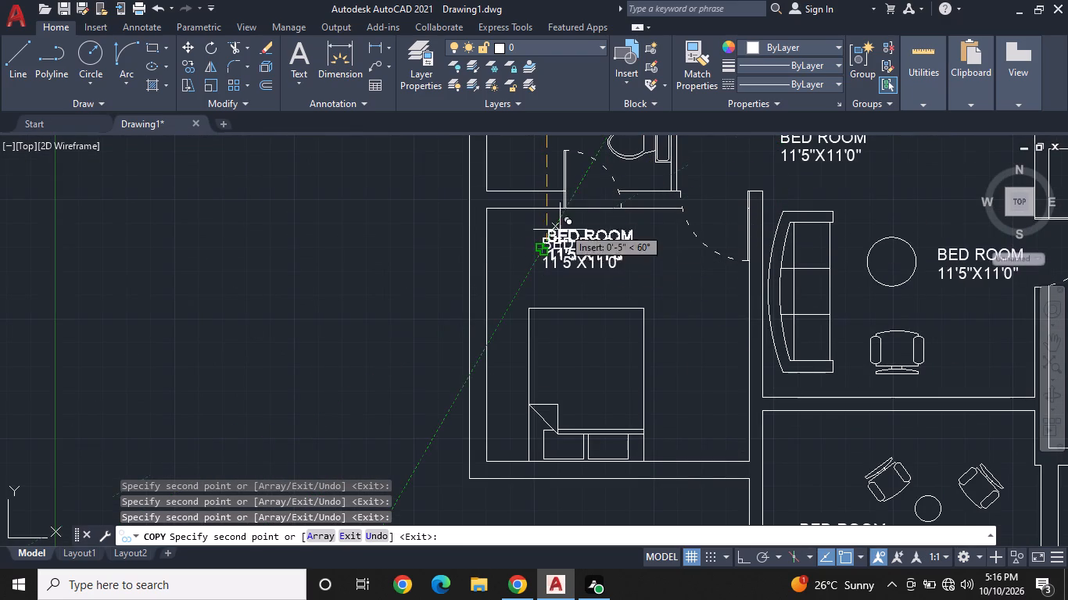
# Place copies of the room label in the lower and upper west bathrooms, and finish copying.
pyautogui.moveTo(579, 249); pyautogui.dragTo(643, 419, button='middle')
pyautogui.scroll(1, 568, 270)
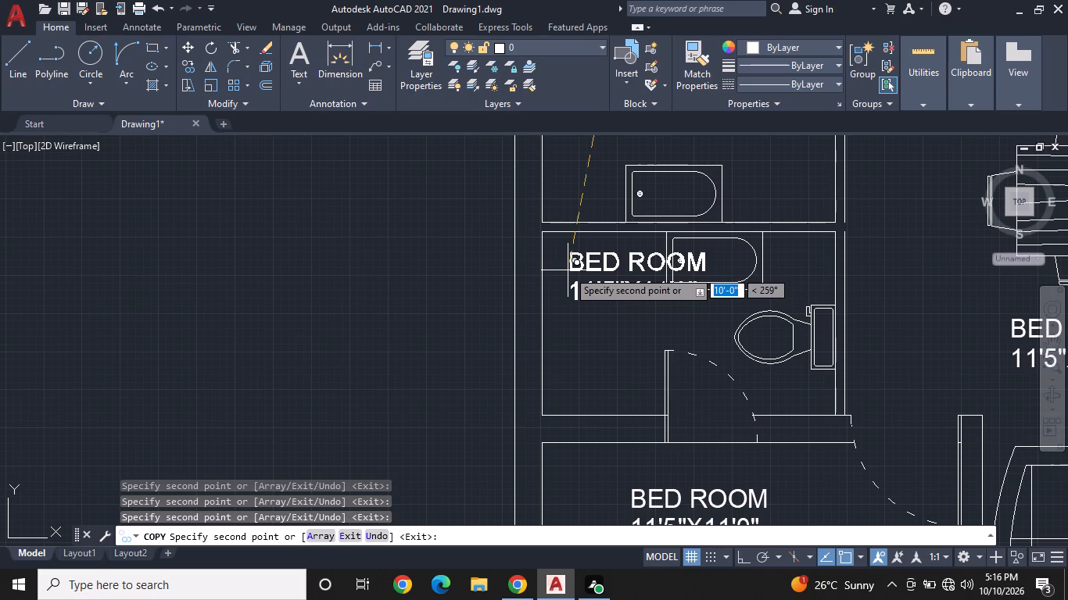
pyautogui.click(568, 316)
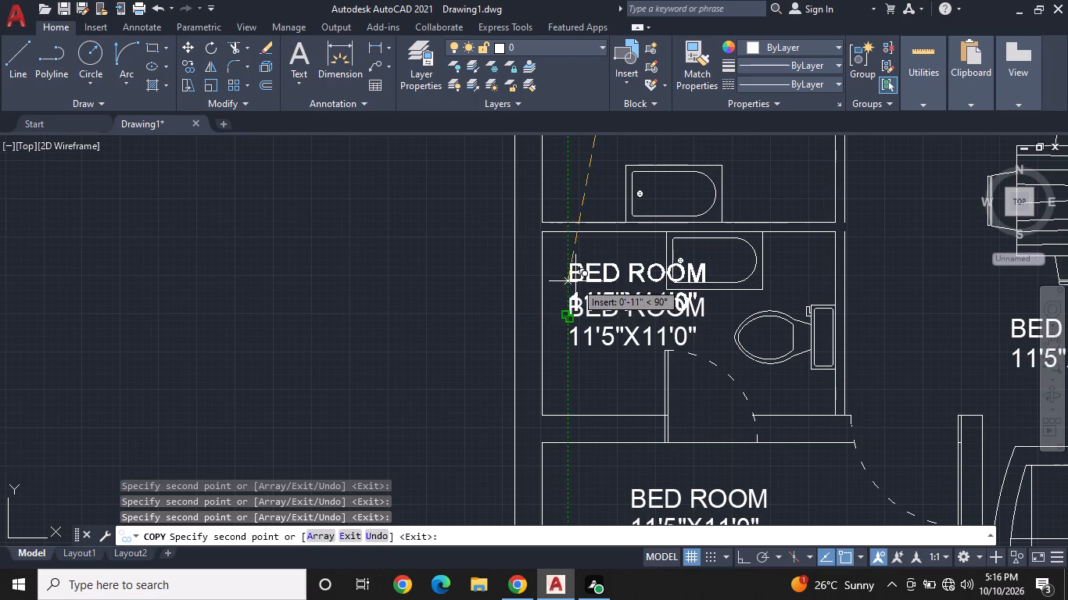
pyautogui.moveTo(582, 295); pyautogui.dragTo(611, 469, button='middle')
pyautogui.middleClick(611, 469)
pyautogui.scroll(1, 611, 469)
pyautogui.scroll(-3, 682, 310)
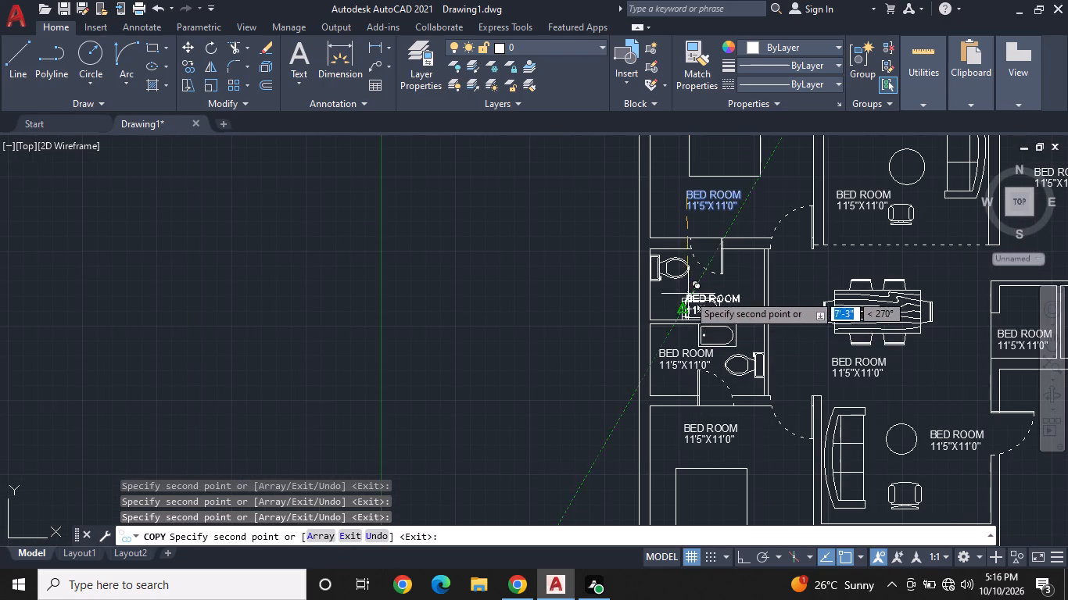
pyautogui.scroll(3, 690, 282)
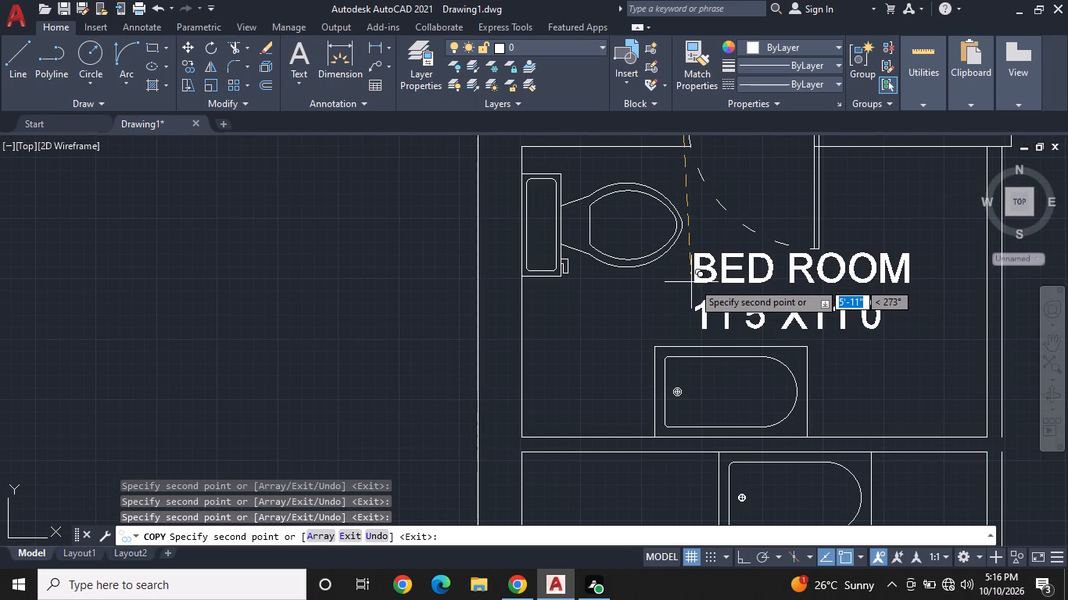
pyautogui.click(654, 284)
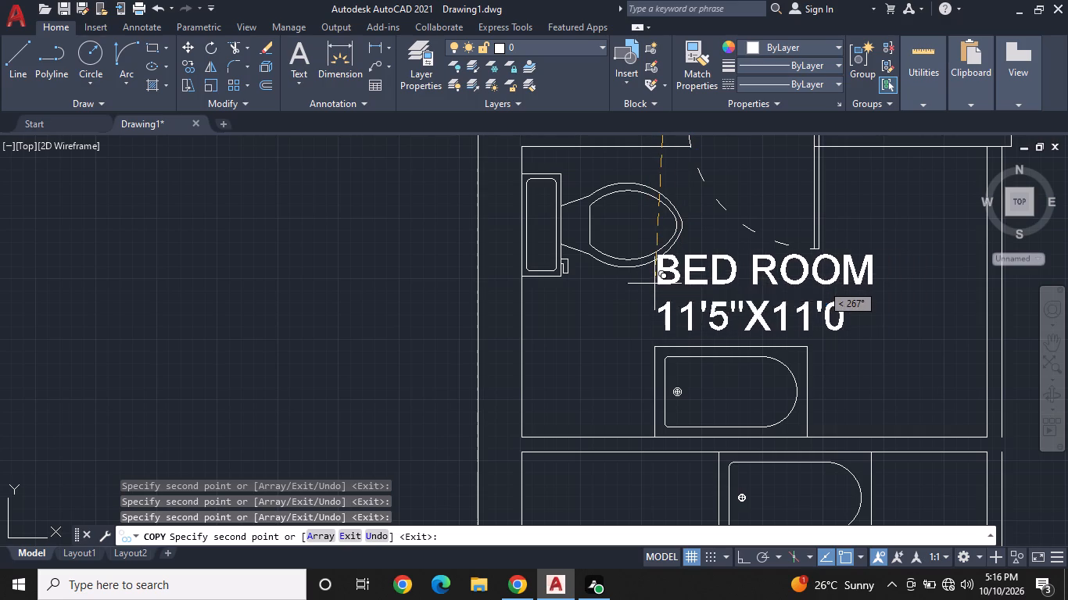
pyautogui.scroll(-3, 665, 292)
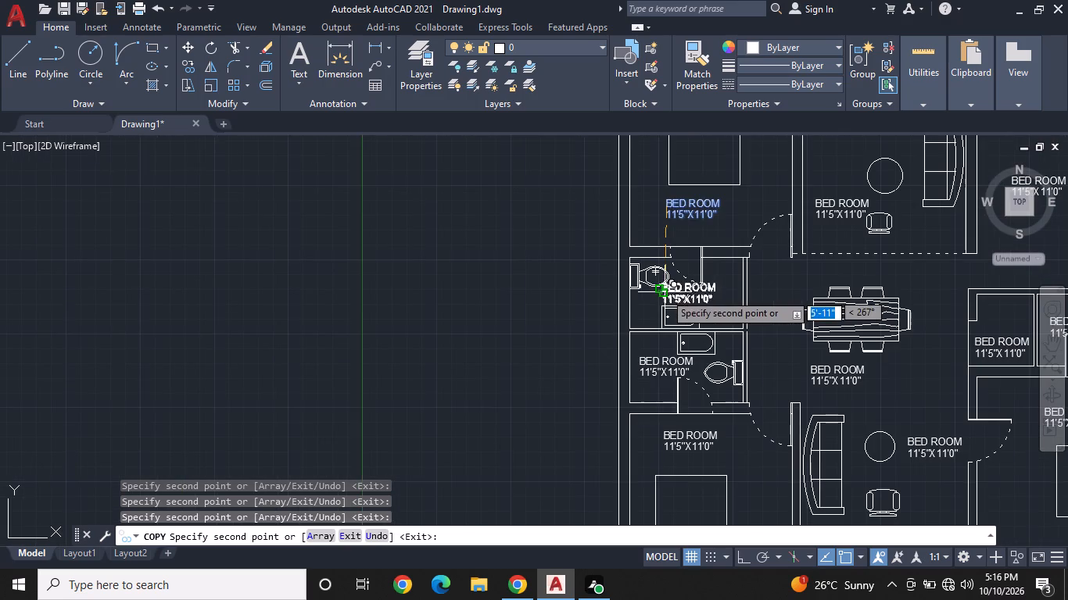
pyautogui.moveTo(604, 341); pyautogui.dragTo(484, 356, button='middle')
pyautogui.press('Escape')
# Change the northern sitting room's copied BED ROOM text to DRAWING.
pyautogui.scroll(1, 630, 273)
pyautogui.moveTo(631, 292); pyautogui.dragTo(572, 391, button='middle')
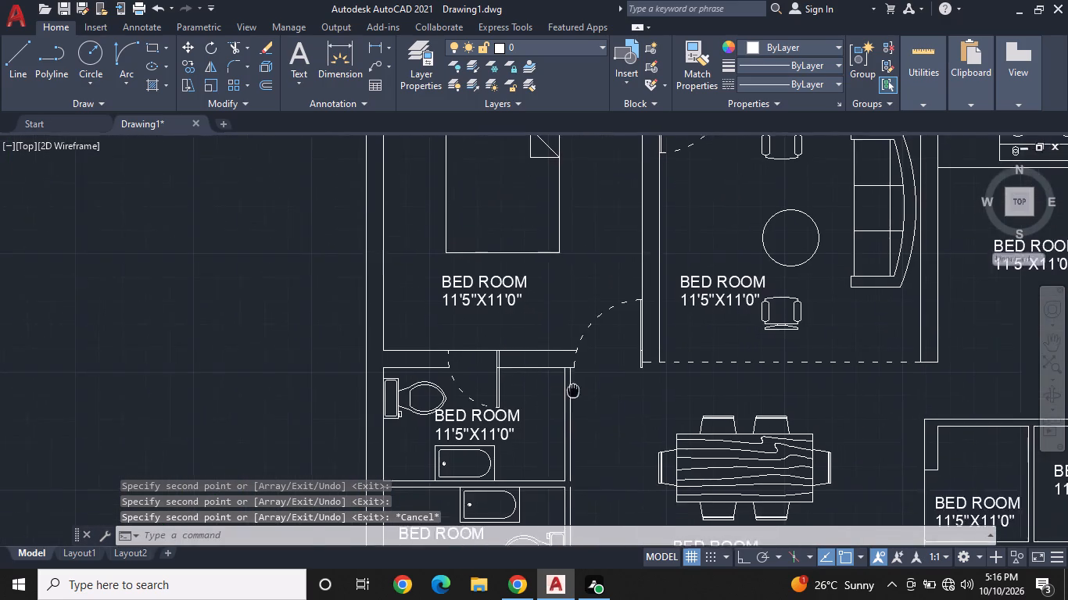
pyautogui.moveTo(572, 391); pyautogui.dragTo(528, 399, button='middle')
pyautogui.scroll(1, 683, 319)
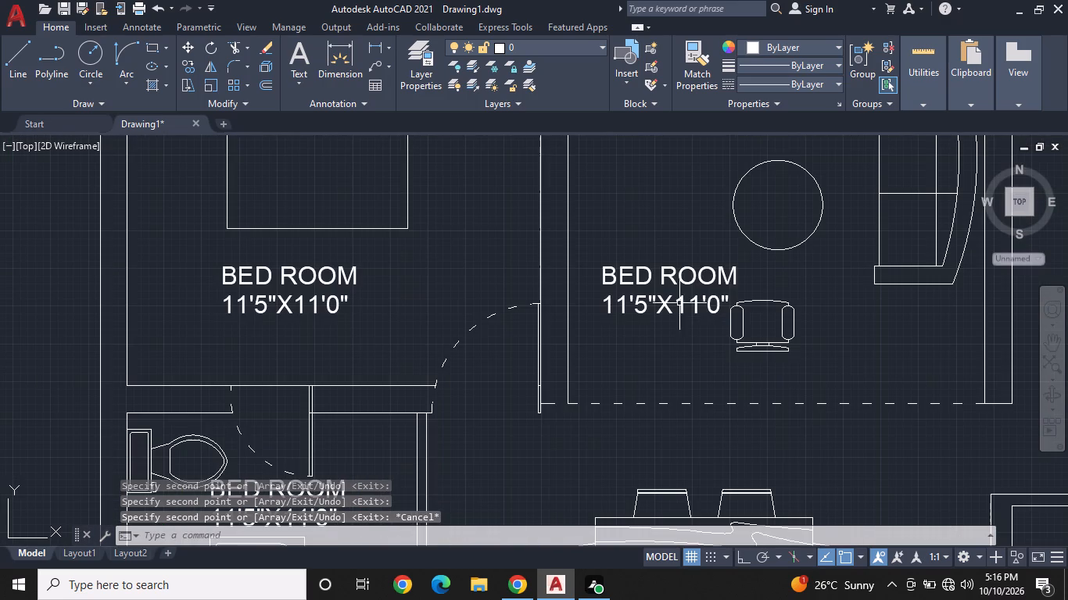
pyautogui.doubleClick(680, 279)
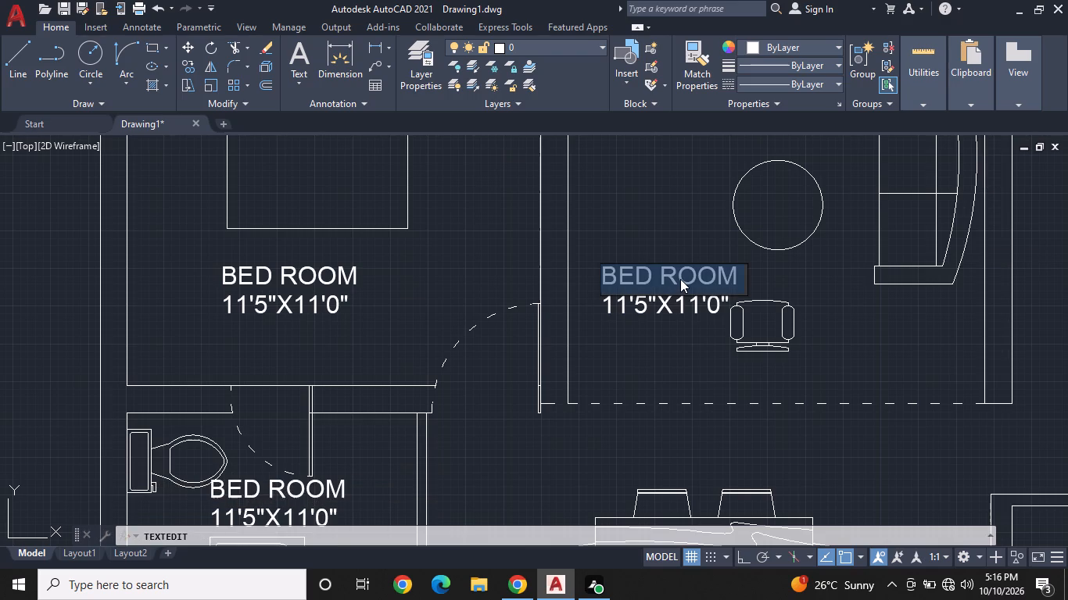
pyautogui.press('BackSpace')
pyautogui.write('DR')
pyautogui.write('AWING')
pyautogui.press('Return')
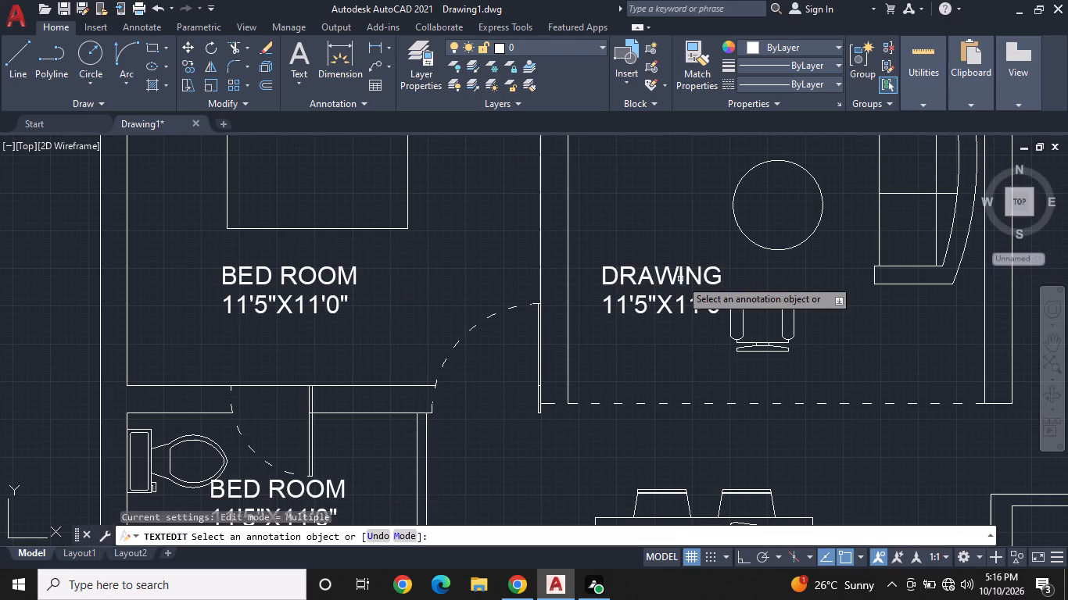
# Change the size line under the DRAWING label to 11'6"X11'6".
pyautogui.click(668, 305)
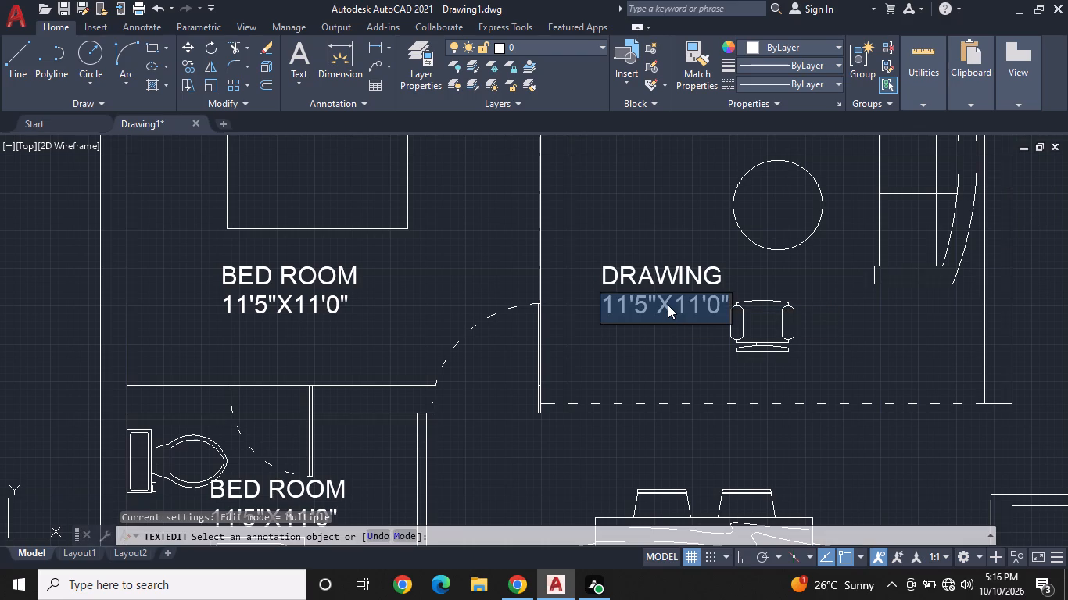
pyautogui.press('BackSpace')
pyautogui.write('11\'6"C')
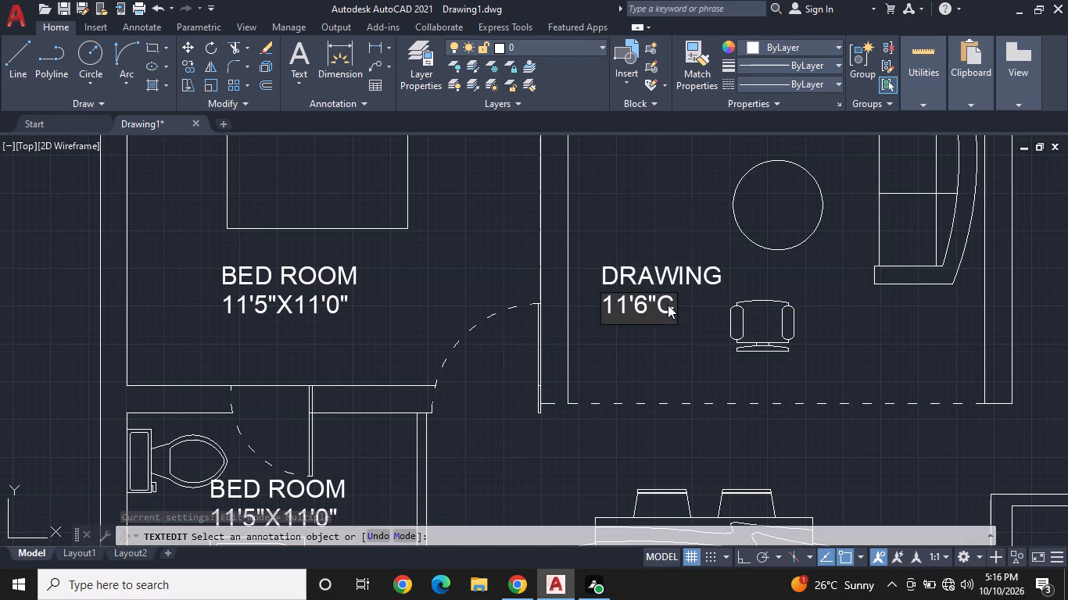
pyautogui.press('BackSpace')
pyautogui.press('x')
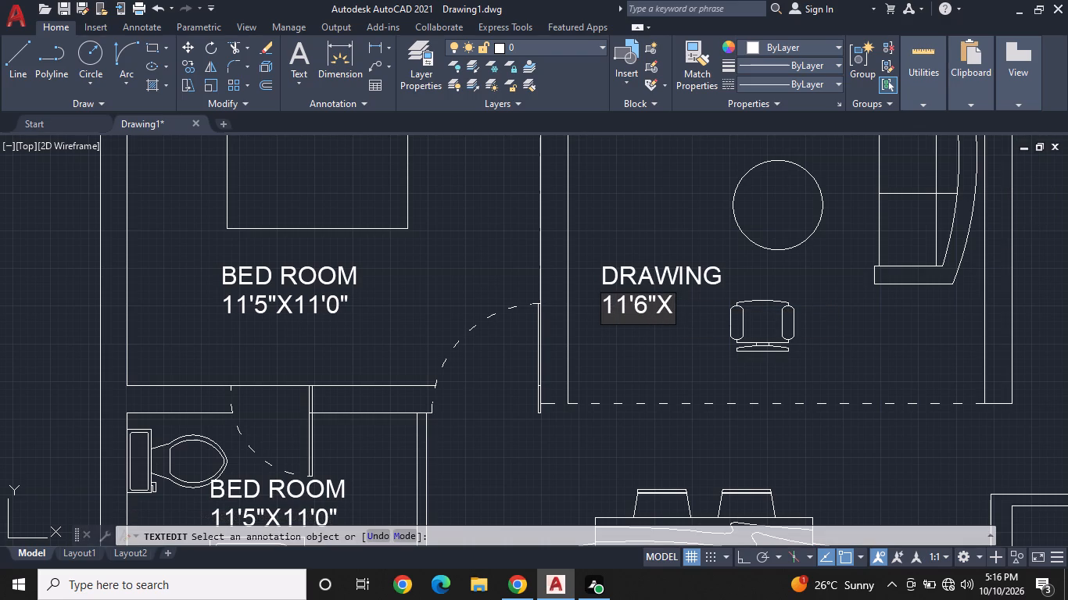
pyautogui.write('11\'6"')
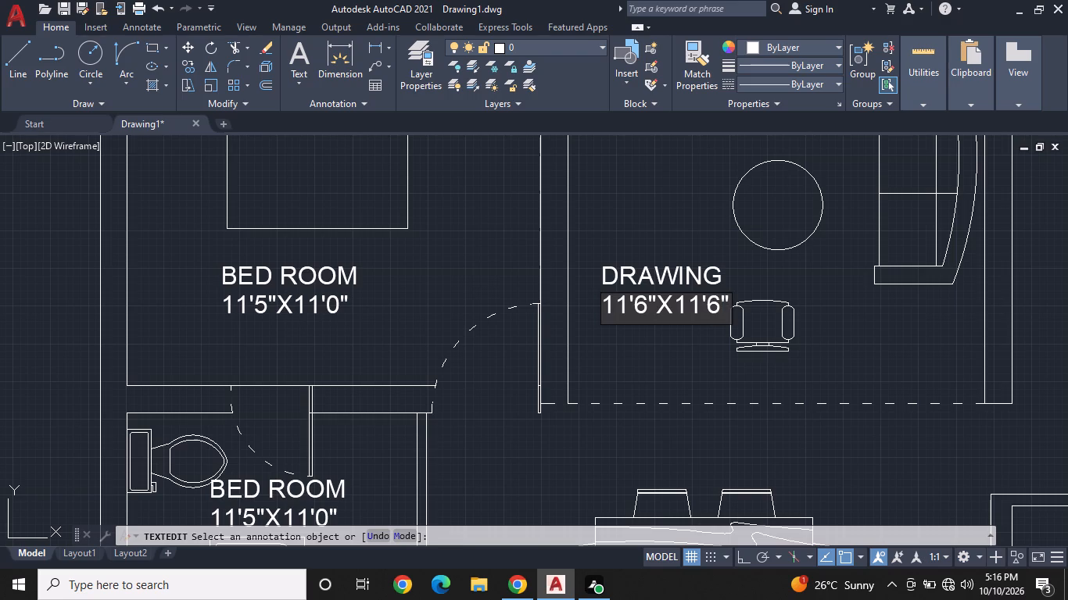
pyautogui.press('Return')
pyautogui.scroll(-1, 668, 305)
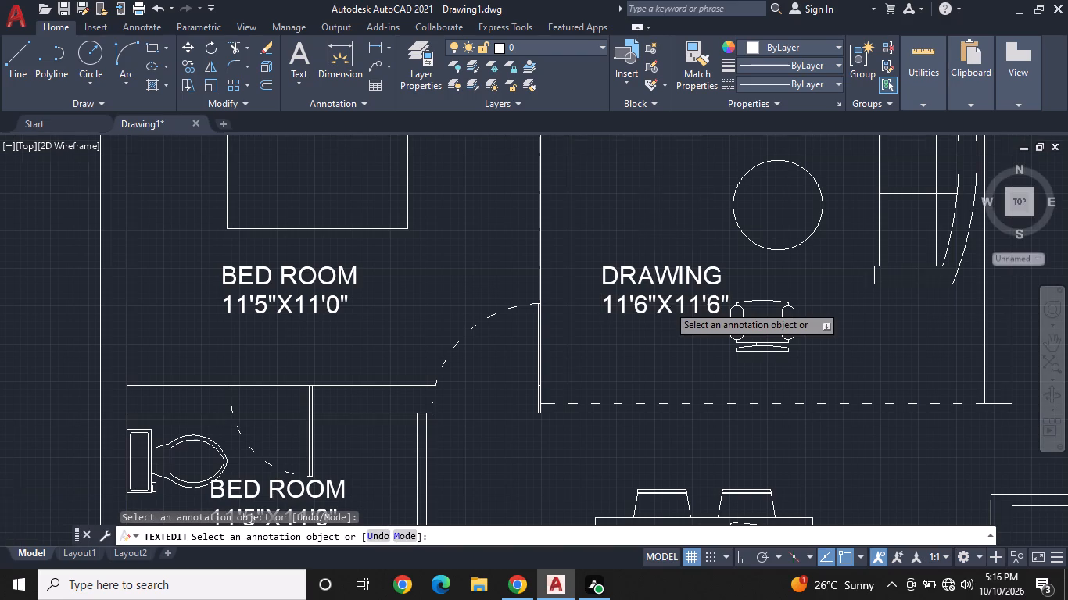
# Change the copied BED ROOM text in the northeast room with the stove to KITCHEN.
pyautogui.scroll(-1, 668, 305)
pyautogui.moveTo(729, 311); pyautogui.dragTo(452, 362, button='middle')
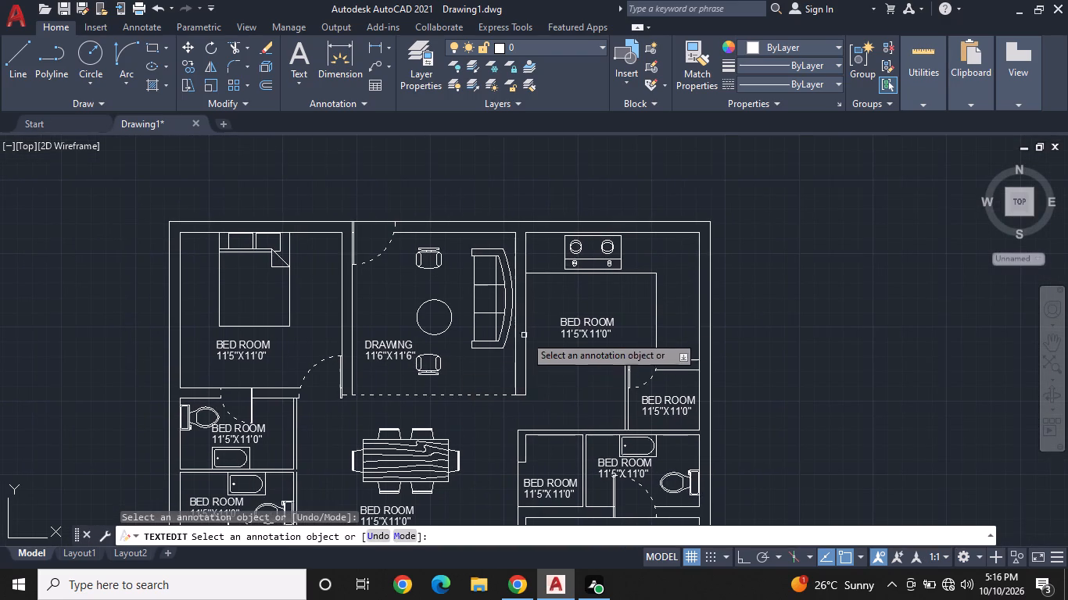
pyautogui.scroll(1, 536, 332)
pyautogui.click(600, 320)
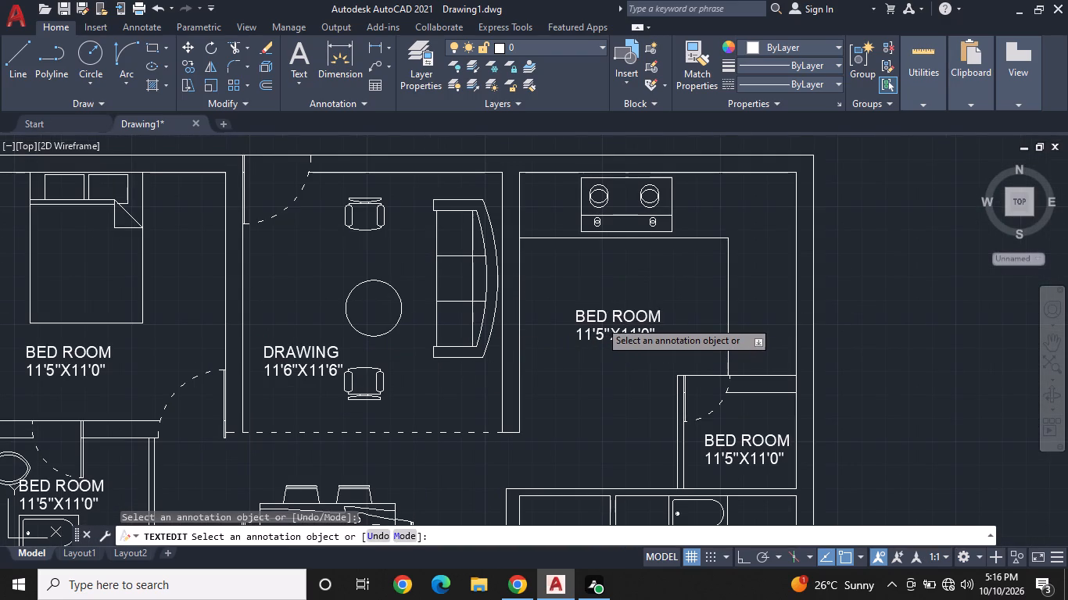
pyautogui.press('BackSpace')
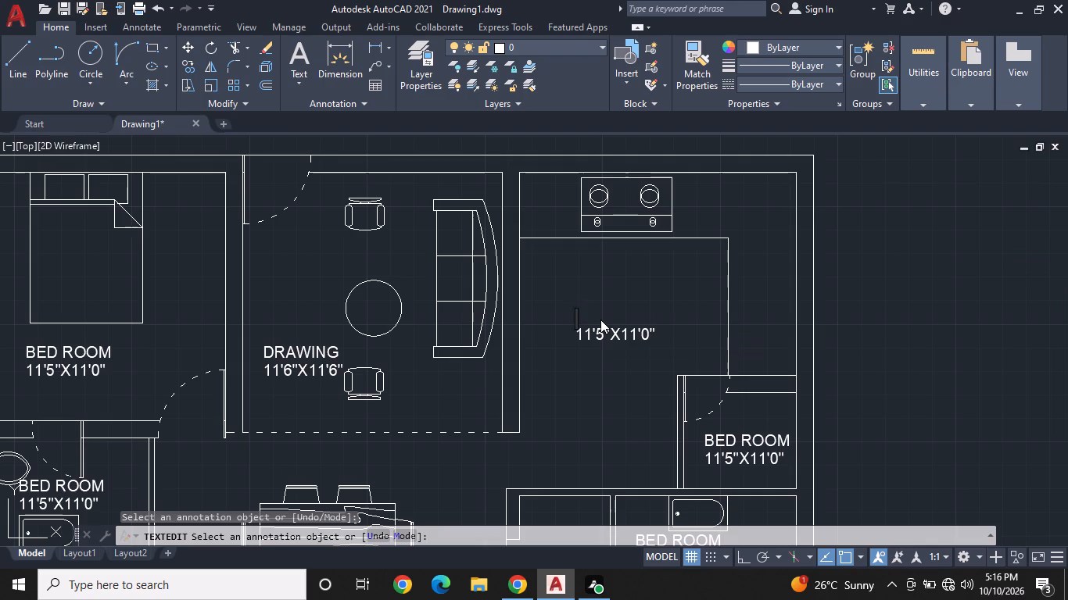
pyautogui.write('KITCHEN')
pyautogui.press('Return')
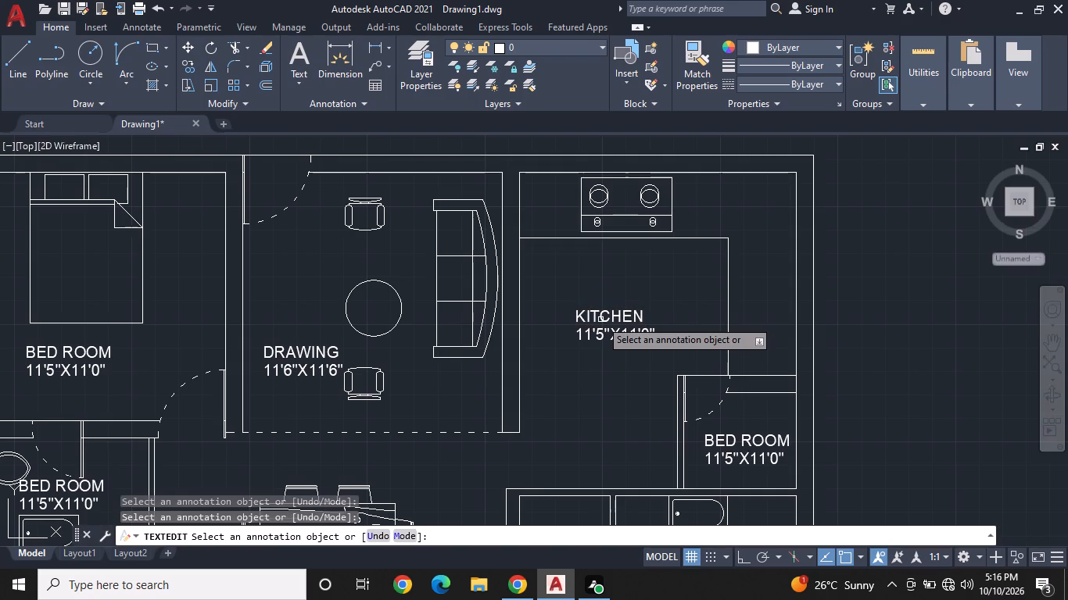
# Change the size line under the KITCHEN label to 12'3"X9'0".
pyautogui.click(643, 340)
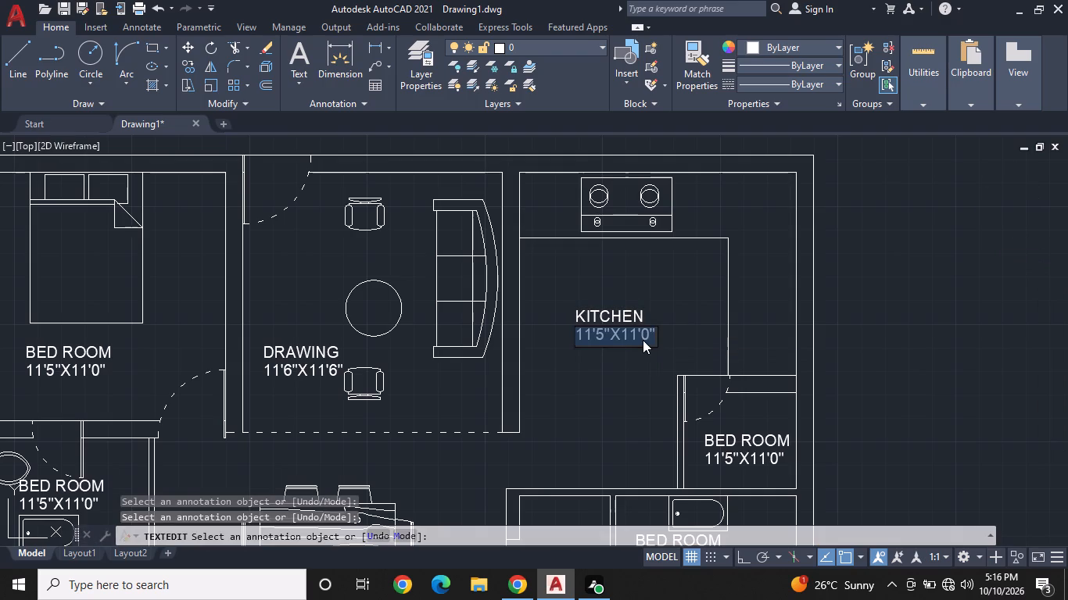
pyautogui.press('BackSpace')
pyautogui.write('12\'3"')
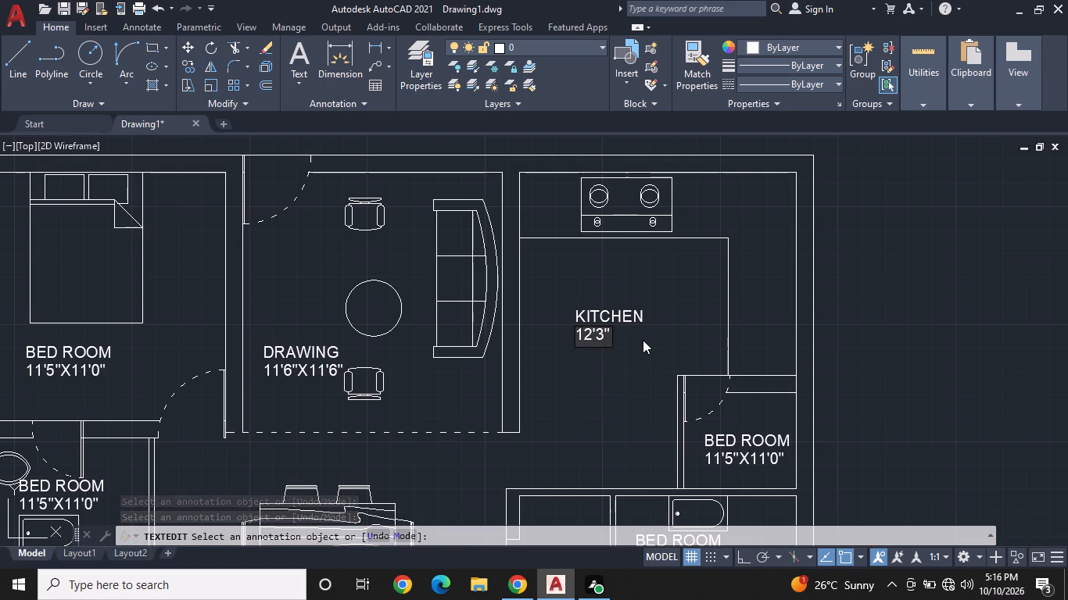
pyautogui.press('x')
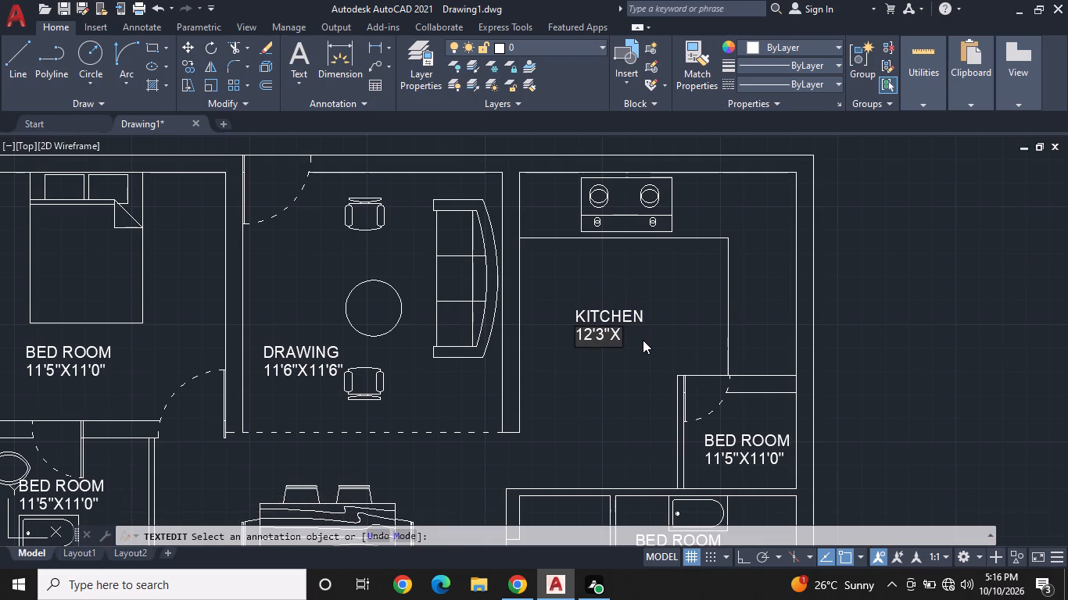
pyautogui.write("9'")
pyautogui.write('0"')
pyautogui.press('Return')
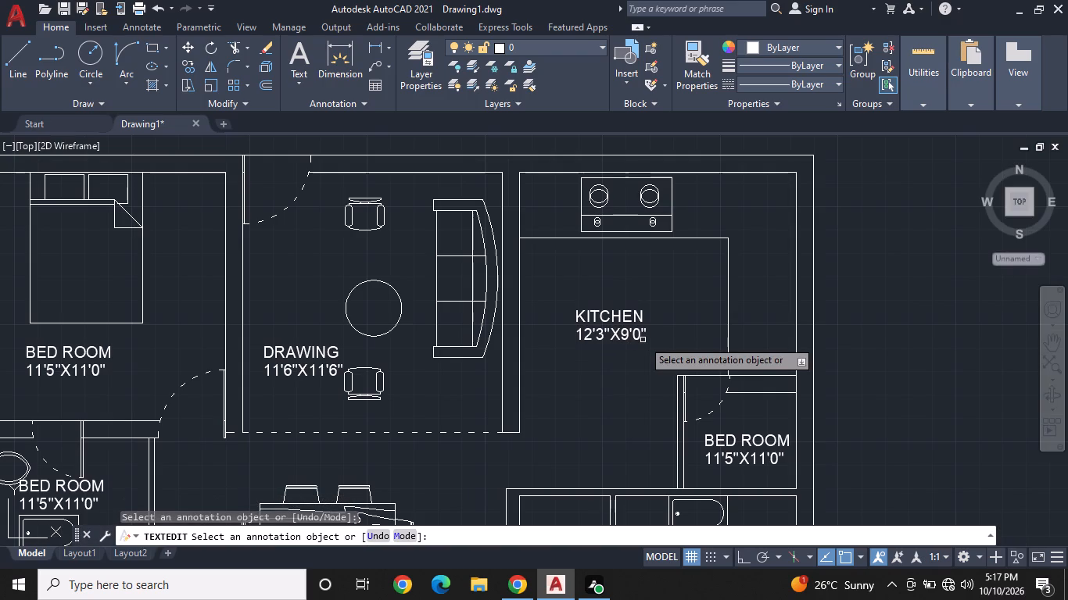
# Change the copied BED ROOM text in the small room southeast of the kitchen to 5'0"WIDE.
pyautogui.moveTo(687, 403); pyautogui.dragTo(602, 270, button='middle')
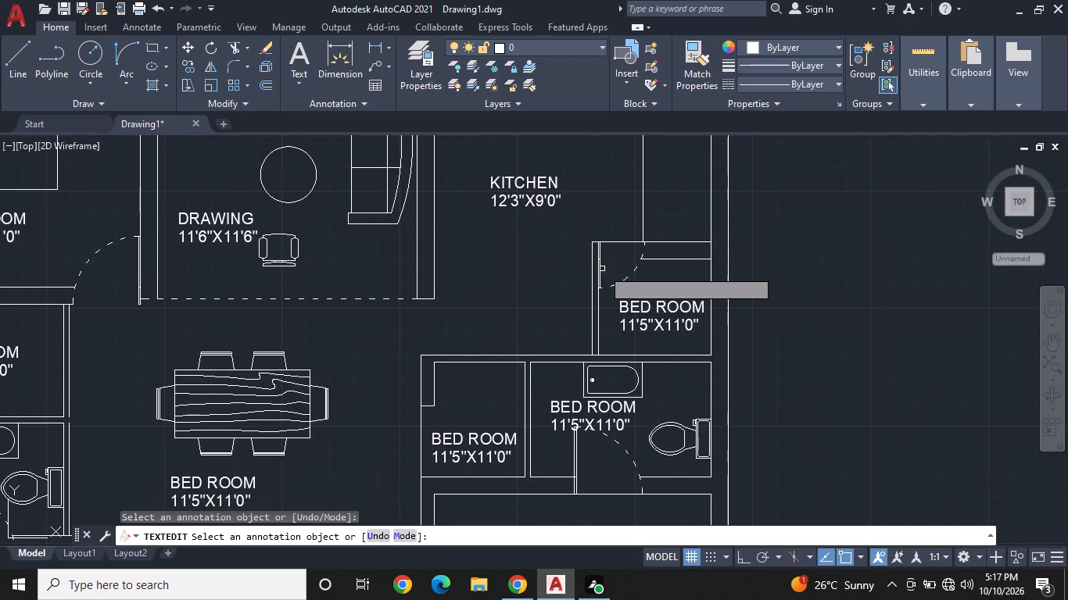
pyautogui.click(665, 304)
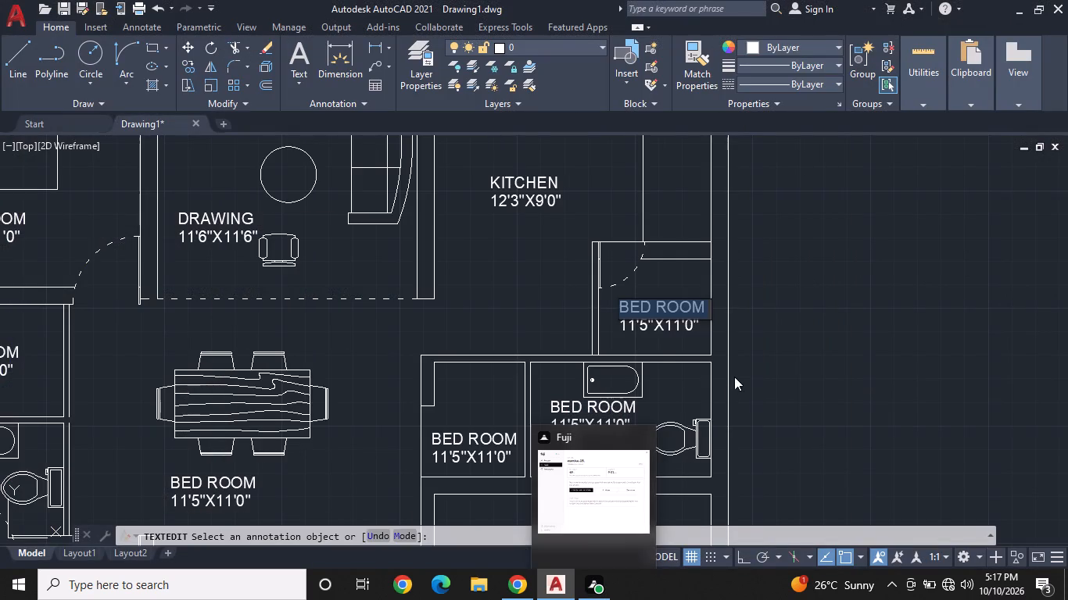
pyautogui.press('BackSpace')
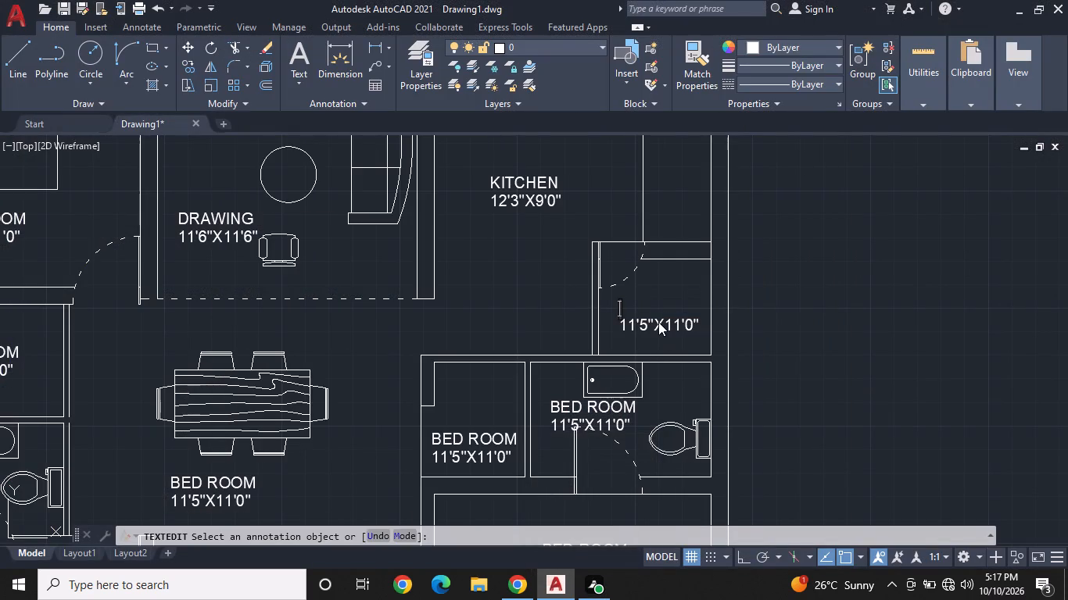
pyautogui.write("5'")
pyautogui.write("0'")
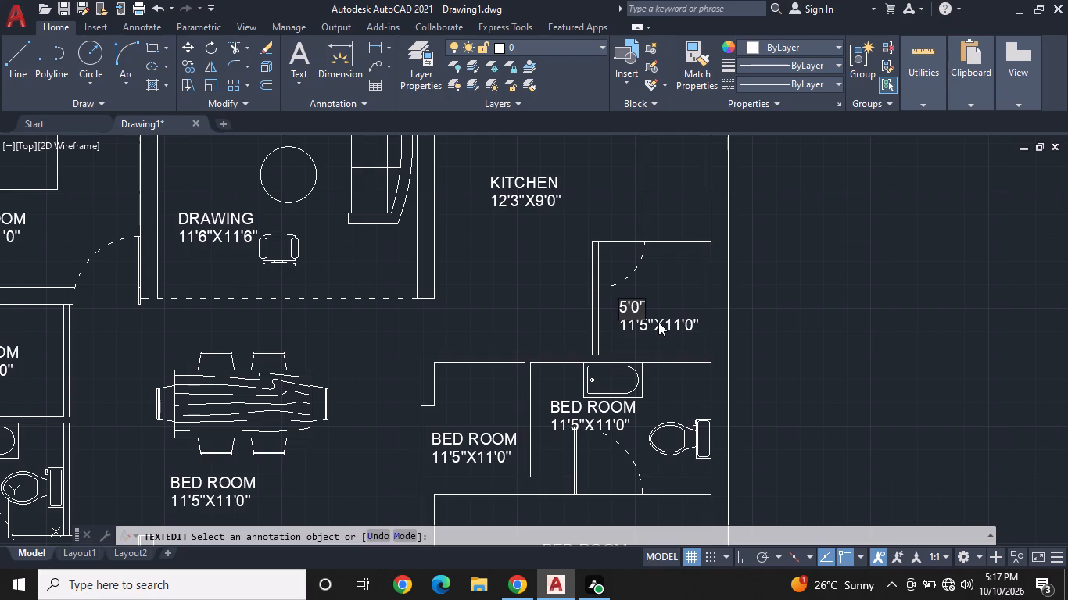
pyautogui.press('BackSpace')
pyautogui.hotkey('shift', '"')
pyautogui.write('WIDE')
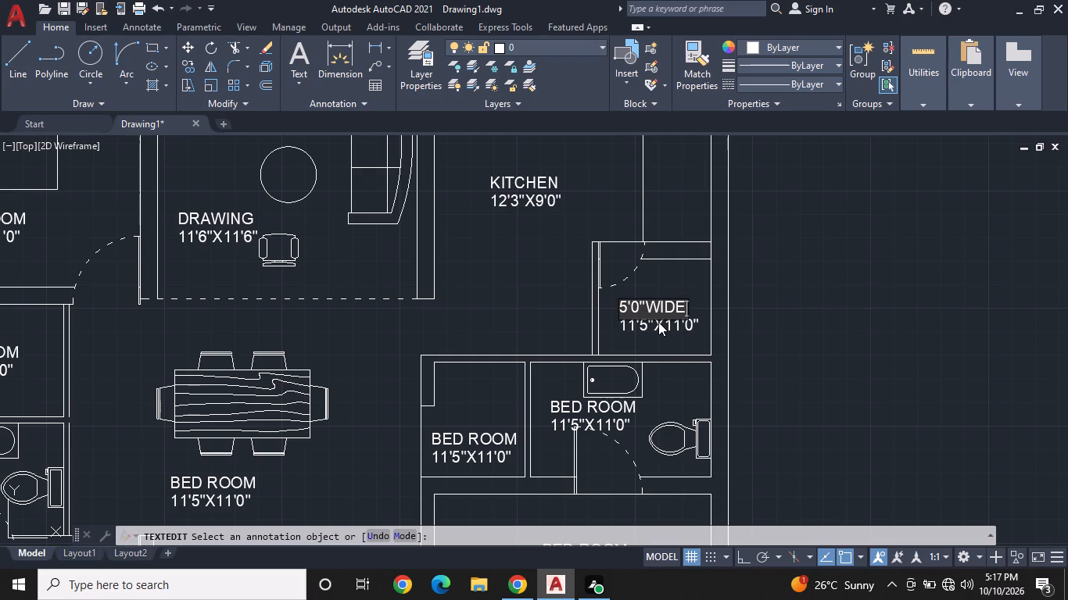
pyautogui.press('Return')
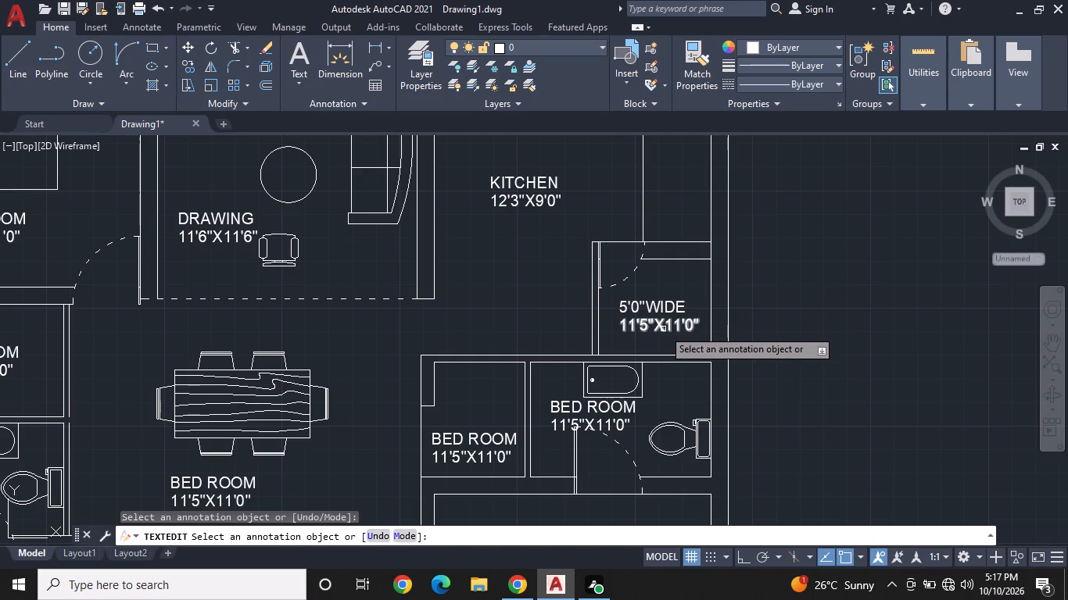
# Replace the size line under the 5'0"WIDE text with UTILITY.
pyautogui.click(663, 329)
pyautogui.press('BackSpace')
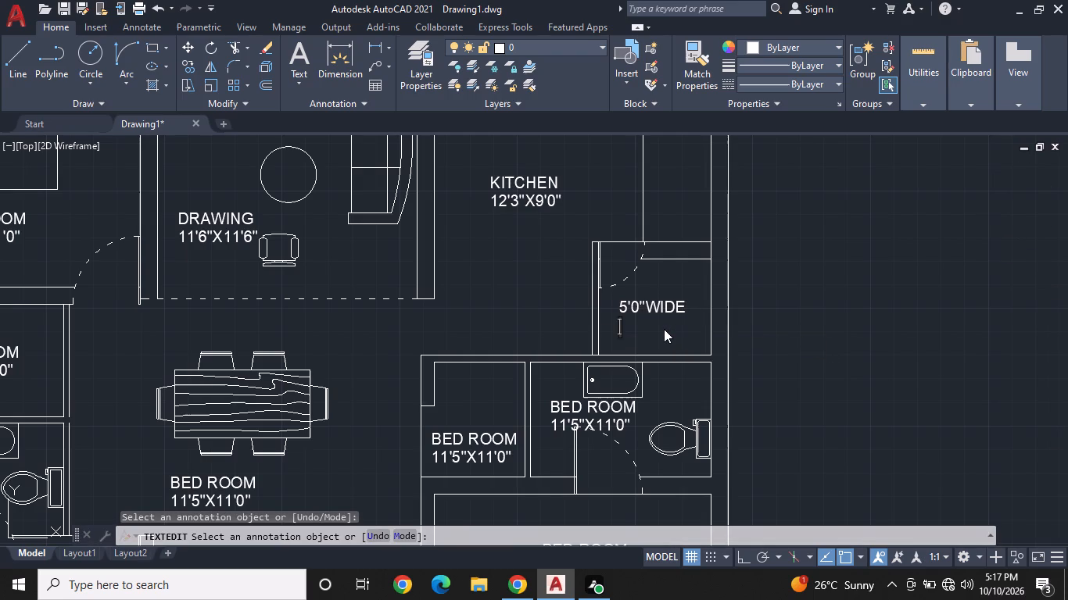
pyautogui.write('UTILITY')
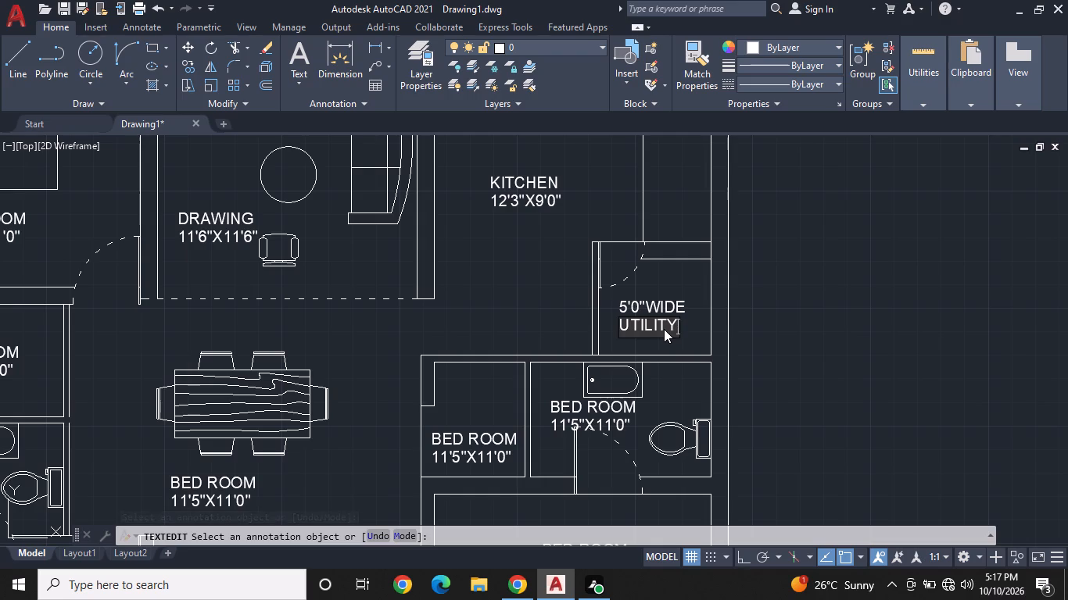
pyautogui.press('BackSpace')
pyautogui.press('BackSpace')
pyautogui.press('BackSpace')
pyautogui.press('BackSpace')
pyautogui.press('BackSpace')
pyautogui.press('BackSpace')
pyautogui.write('TILITY')
pyautogui.press('Return')
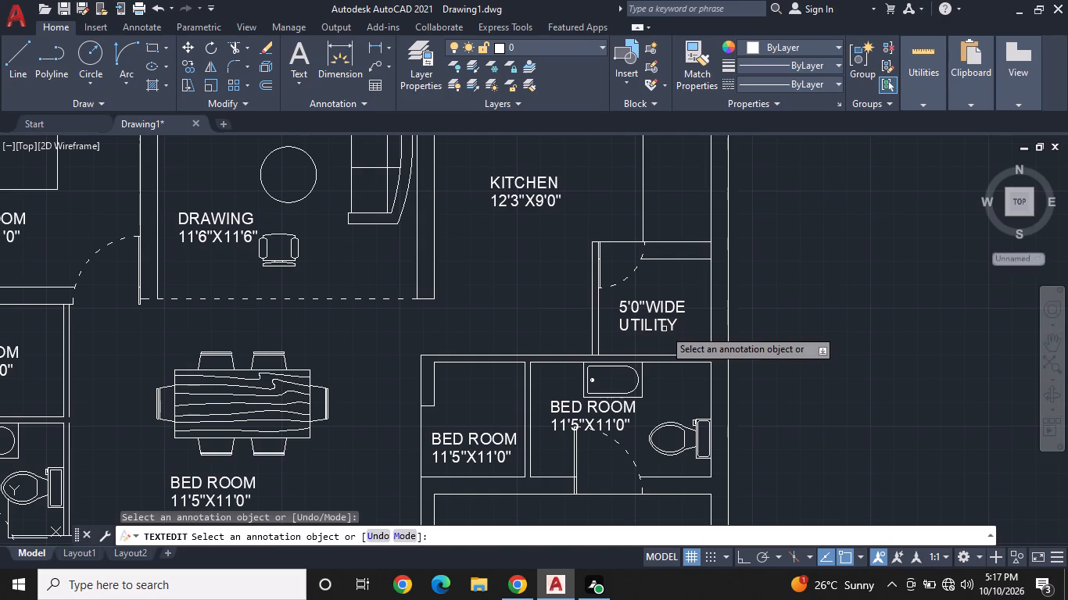
# Change the copied BED ROOM text in the east bathroom below the utility room to TOILET.
pyautogui.scroll(1, 596, 416)
pyautogui.click(607, 401)
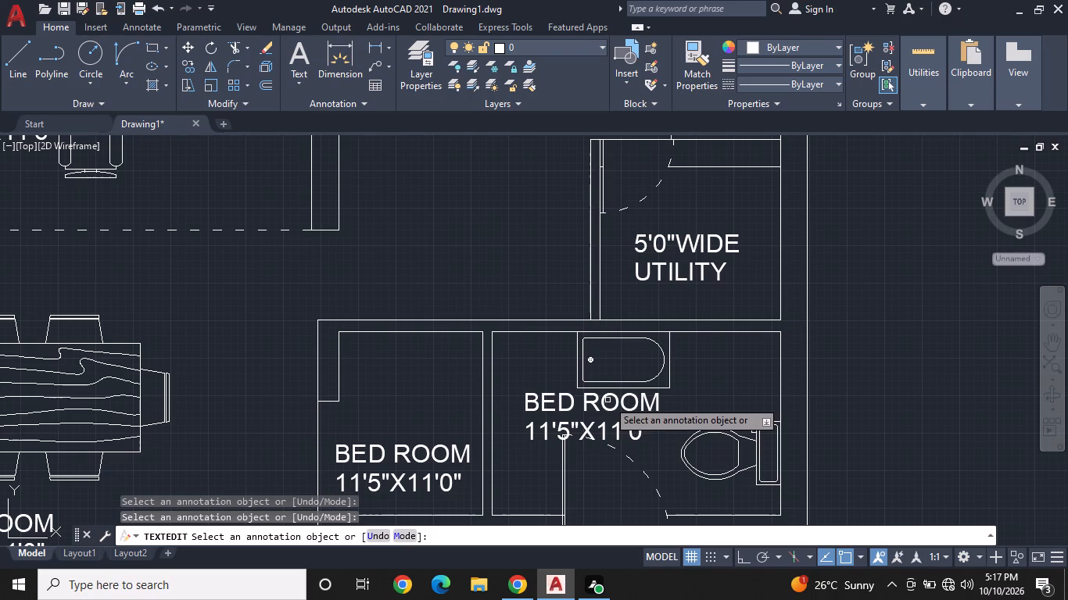
pyautogui.click(604, 405)
pyautogui.press('BackSpace')
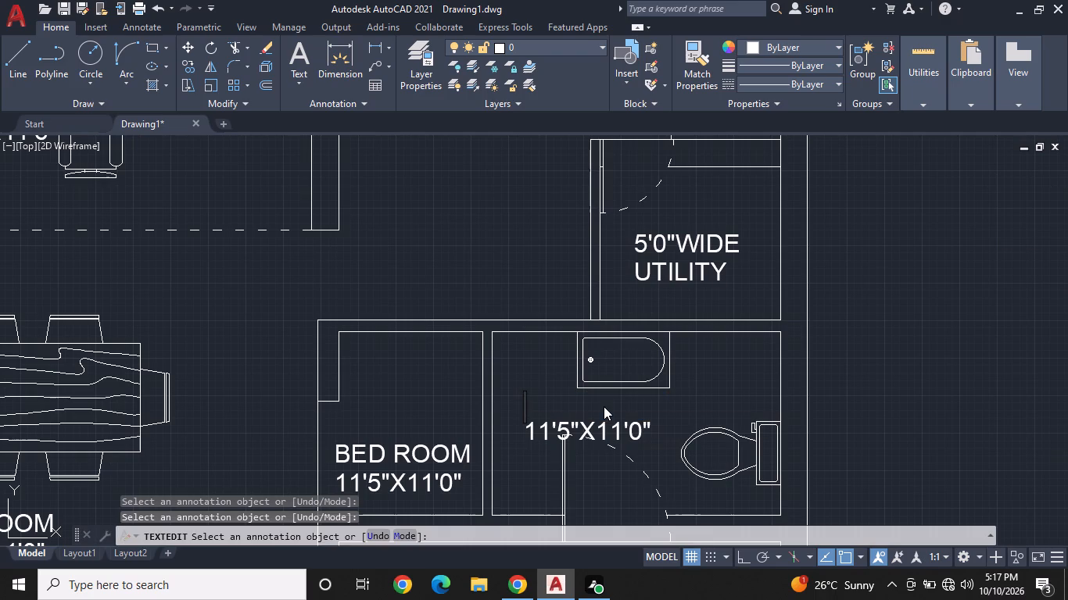
pyautogui.write('TOILET')
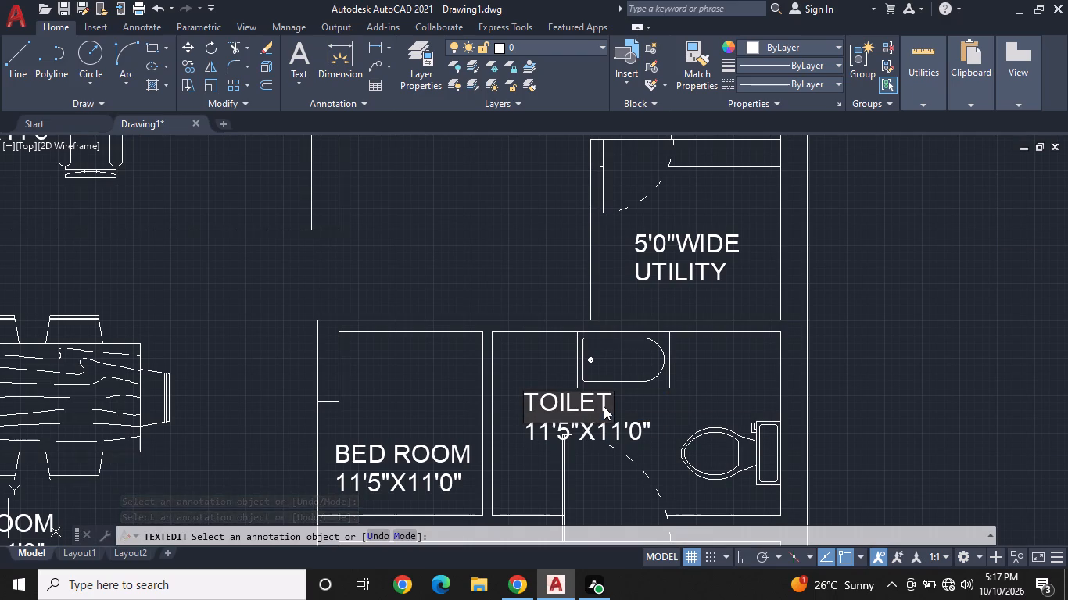
pyautogui.press('Return')
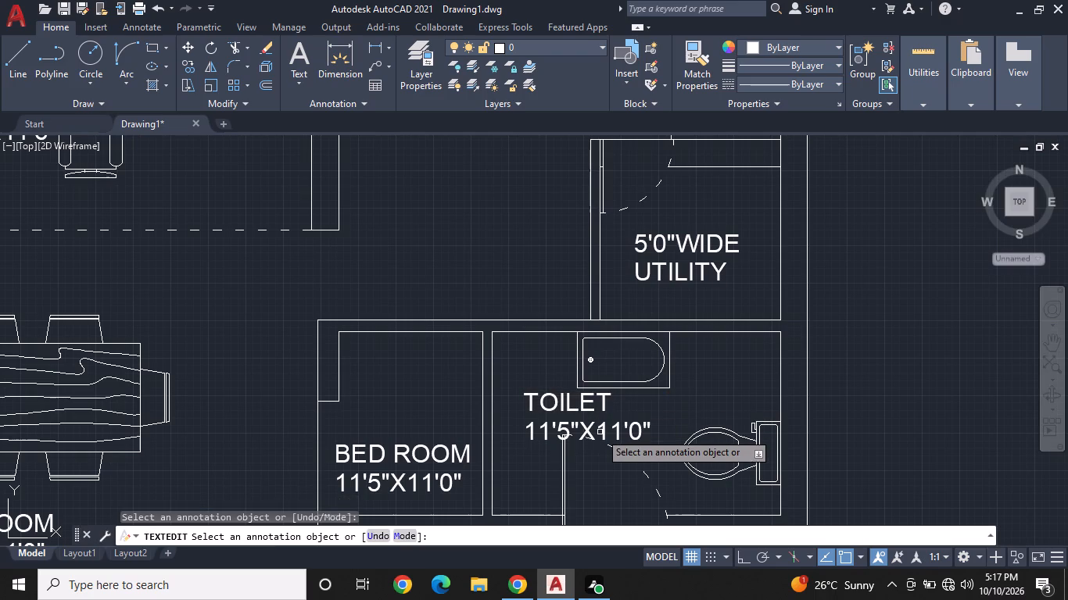
# Change the size line under the east bathroom's TOILET label to 8'0"X5'1".
pyautogui.click(605, 428)
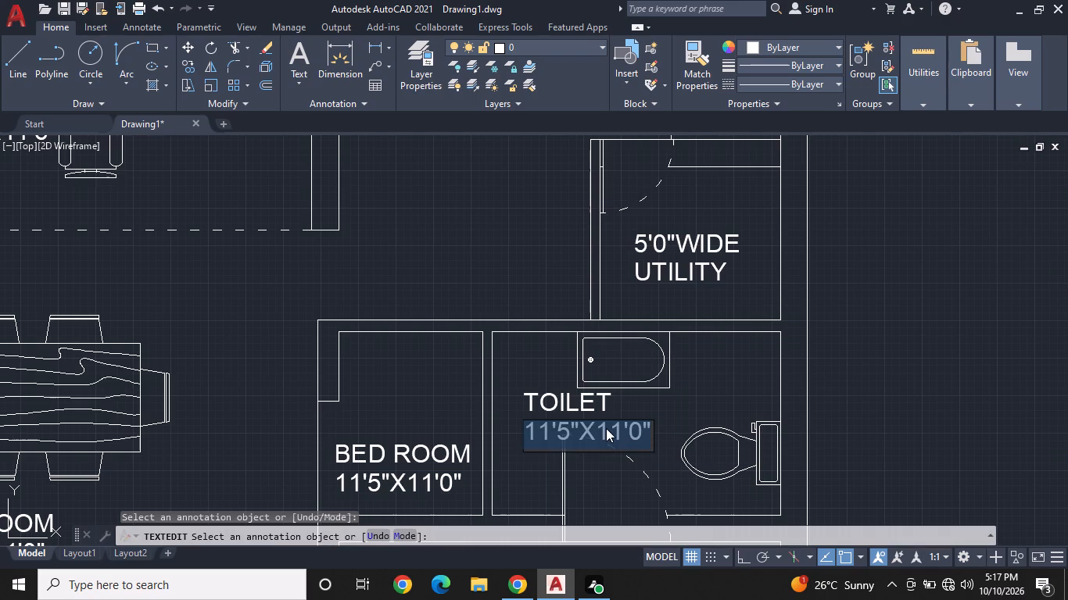
pyautogui.press('BackSpace')
pyautogui.write("8'")
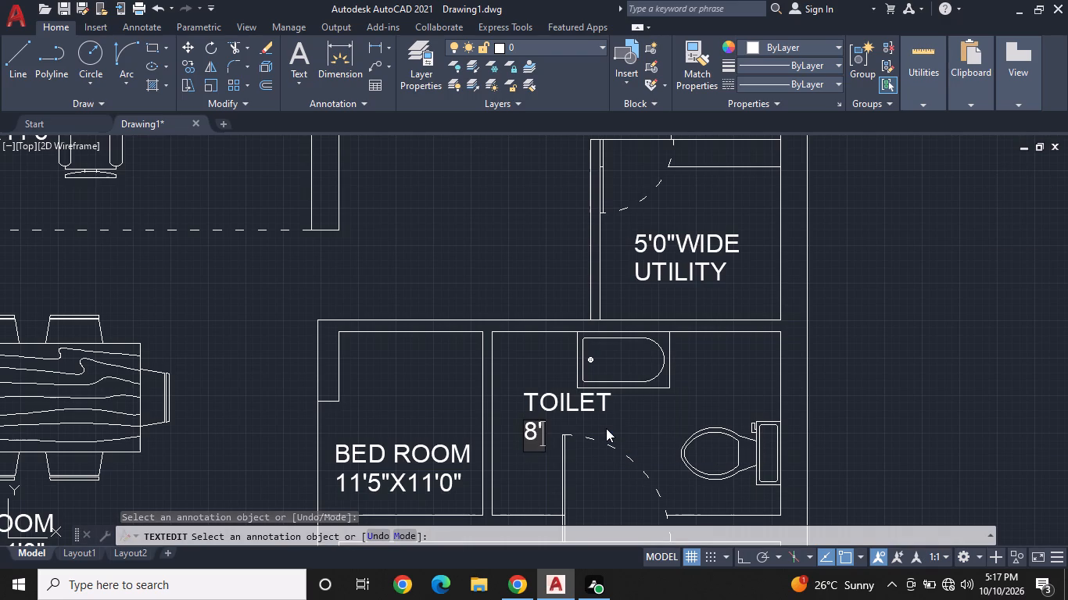
pyautogui.write('0"X')
pyautogui.write('5\'1"')
pyautogui.press('Return')
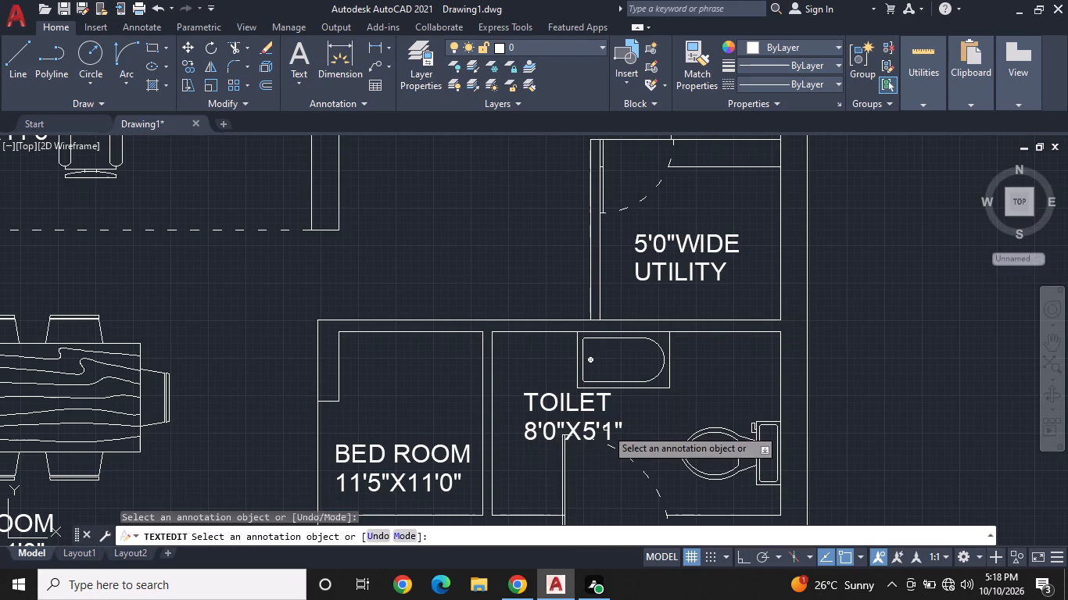
# Change the copied BED ROOM text in the small room just west of the east toilet to POOJA.
pyautogui.moveTo(559, 417); pyautogui.dragTo(640, 173, button='middle')
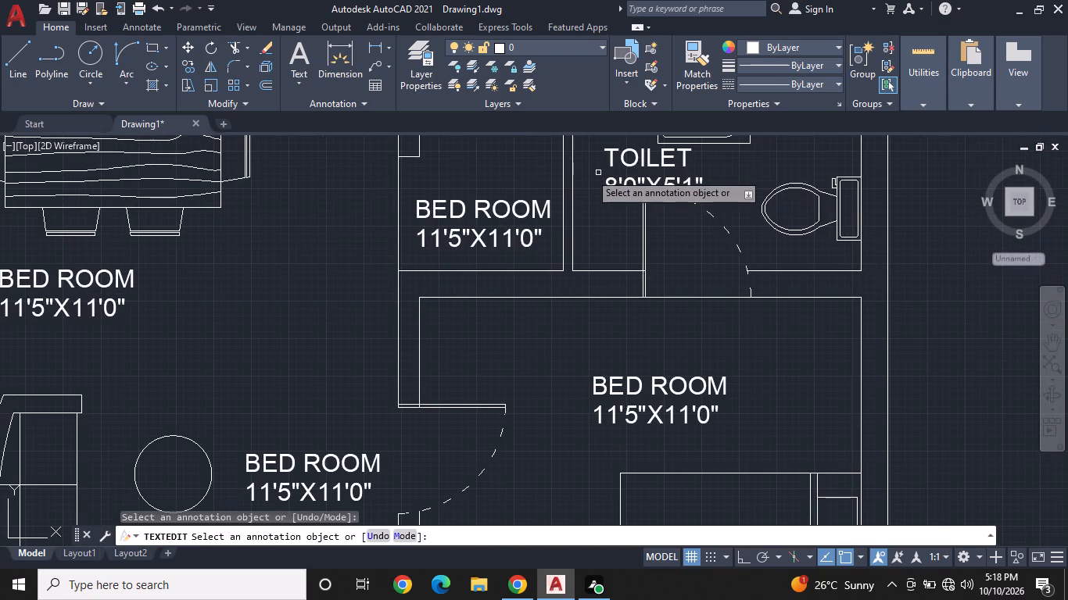
pyautogui.click(537, 207)
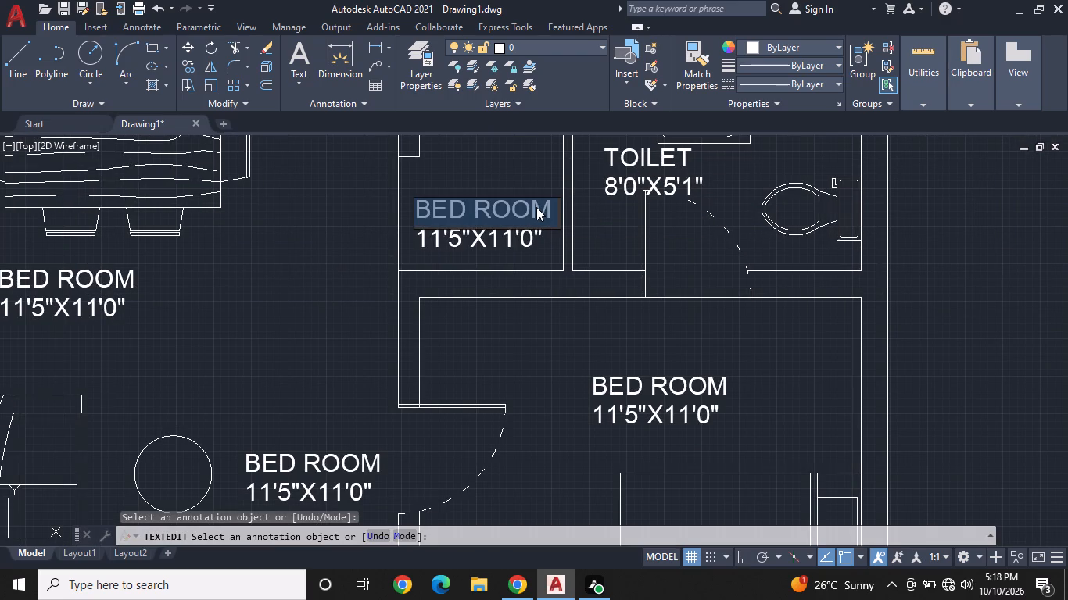
pyautogui.press('BackSpace')
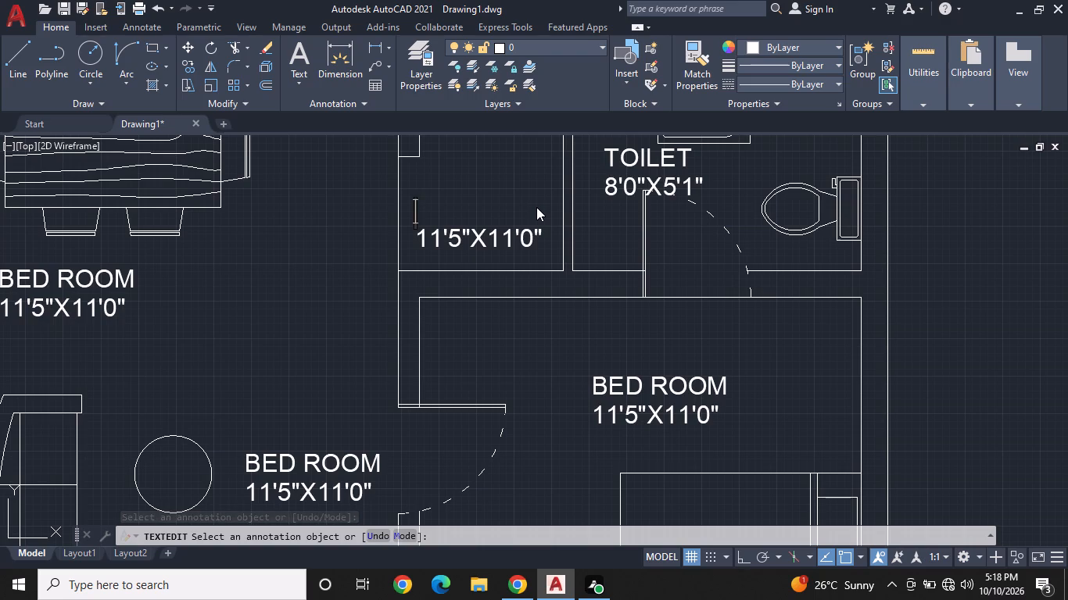
pyautogui.write('POO')
pyautogui.write('JA')
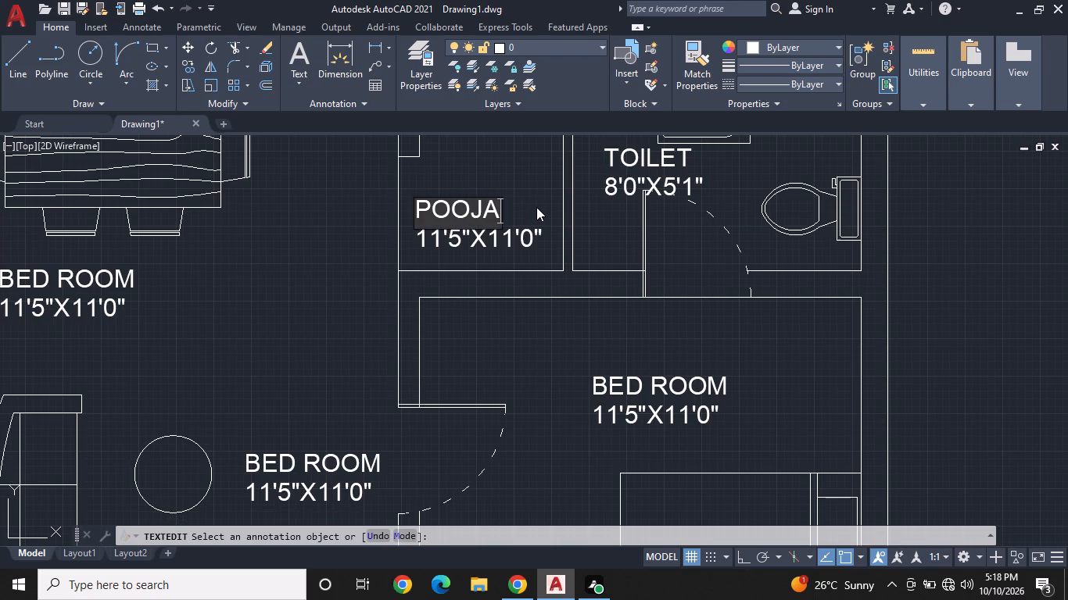
pyautogui.press('Return')
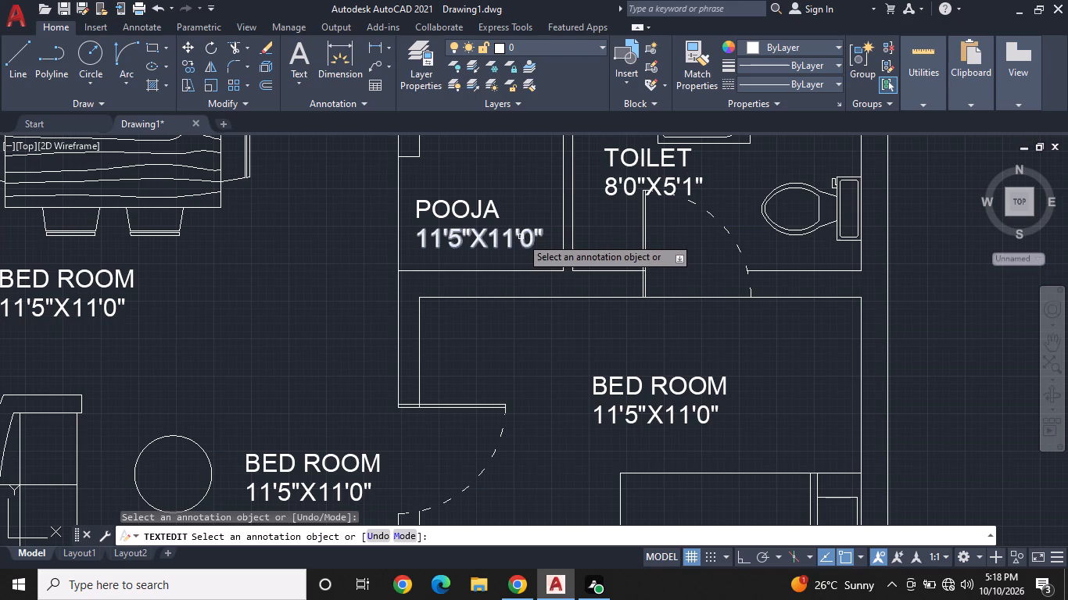
# Change the size line under the POOJA label to 4'0"X5'1".
pyautogui.click(521, 237)
pyautogui.press('BackSpace')
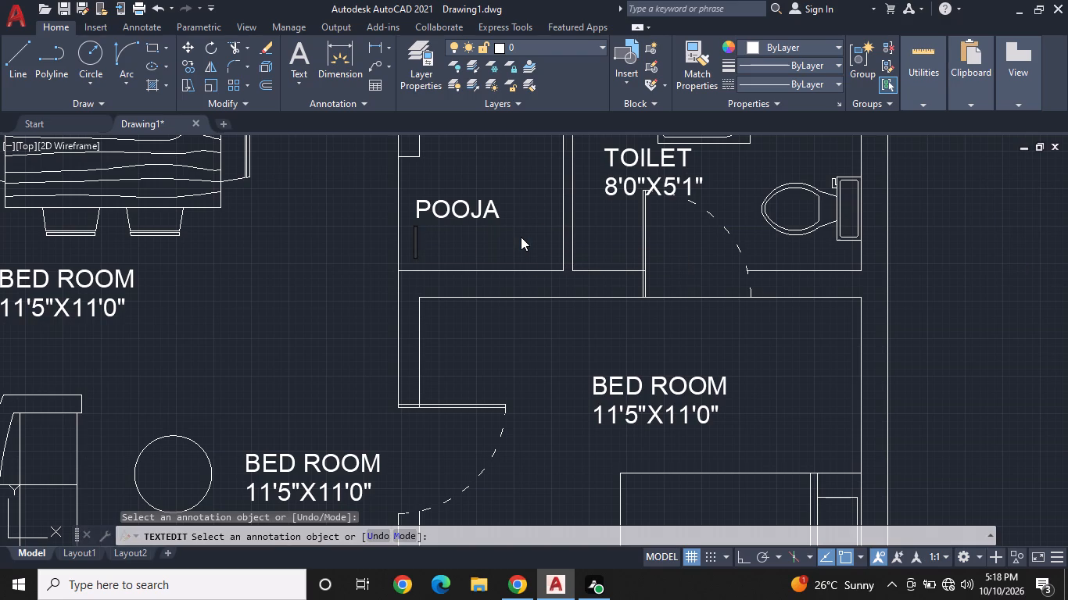
pyautogui.press('5')
pyautogui.press('BackSpace')
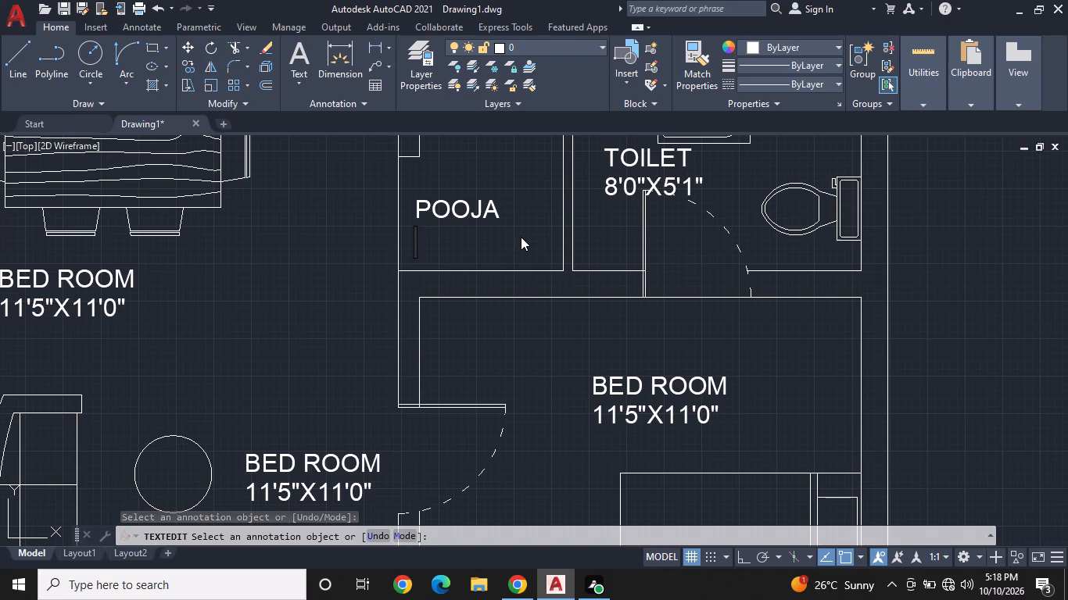
pyautogui.write("4'")
pyautogui.write('0"')
pyautogui.press('x')
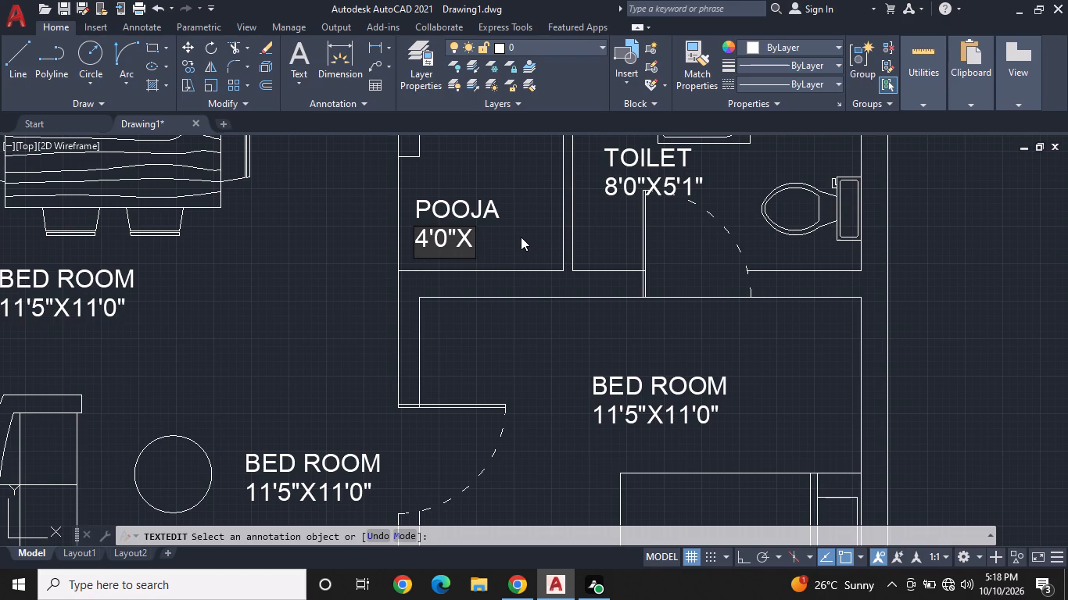
pyautogui.write('5"')
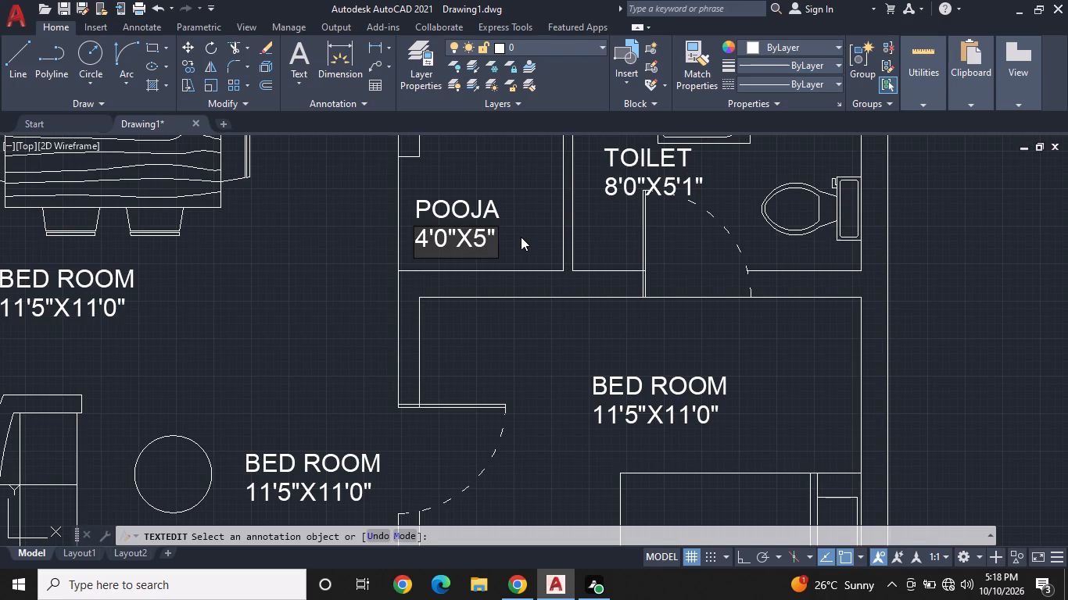
pyautogui.press('BackSpace')
pyautogui.press("'")
pyautogui.write('1"')
pyautogui.press('Return')
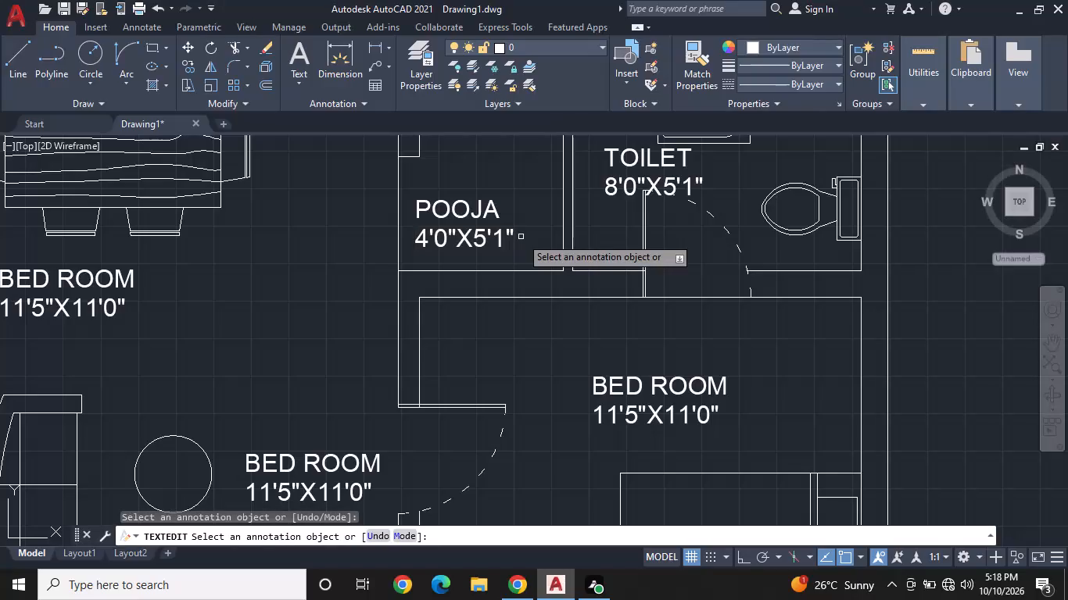
# Change the copied BED ROOM text in the southeast room below the east toilet to MASTER BED ROOM.
pyautogui.click(646, 385)
pyautogui.click(650, 382)
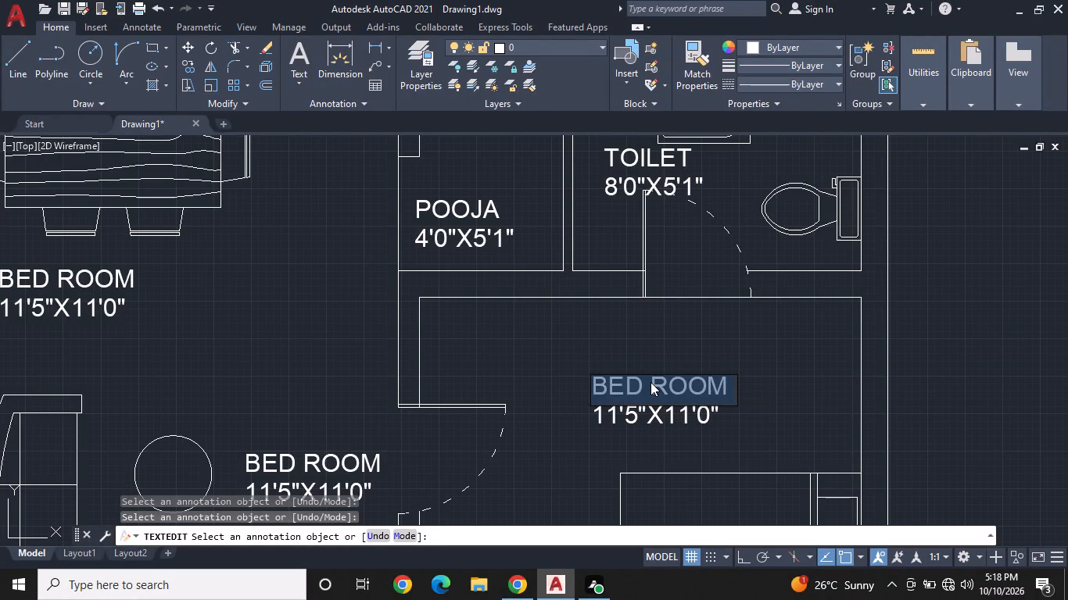
pyautogui.press('BackSpace')
pyautogui.write('MASTER')
pyautogui.press('space')
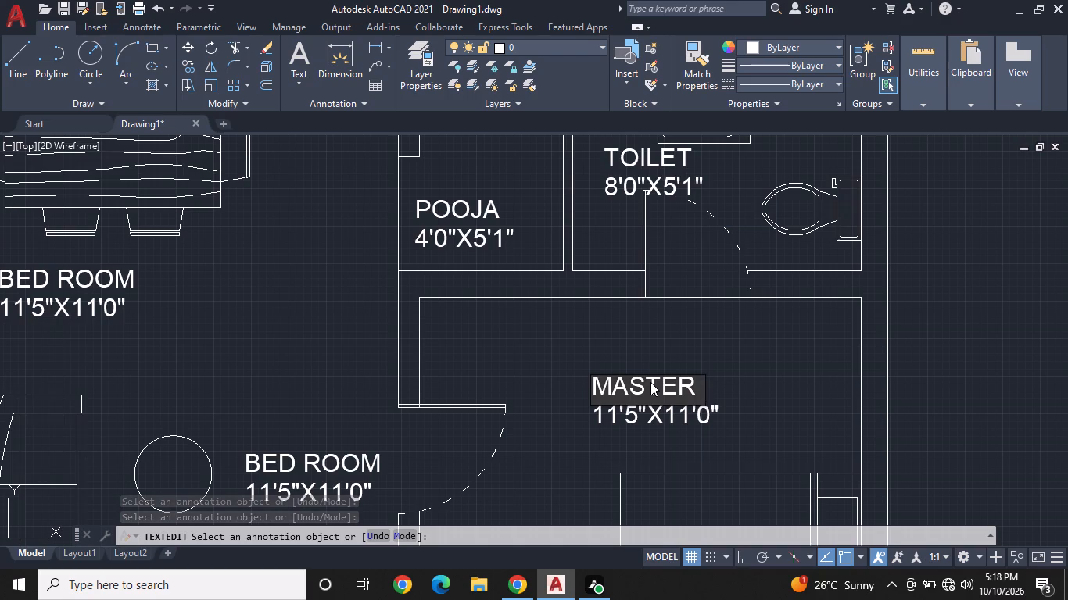
pyautogui.write('BED ROOM')
pyautogui.press('Return')
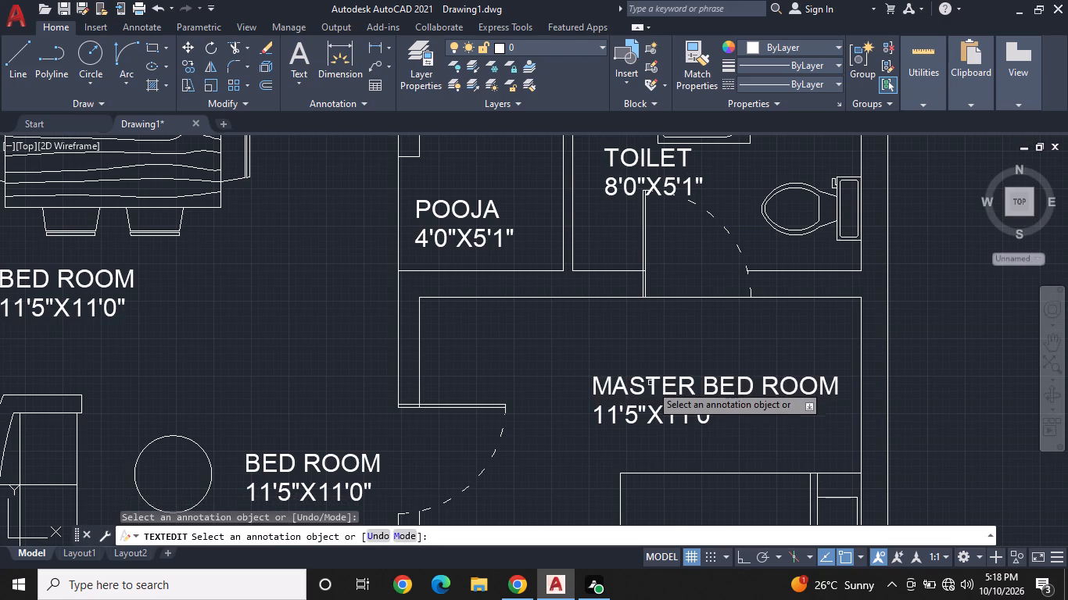
# Change the size line under the MASTER BED ROOM label to 12'3"X13'0" and finish text editing.
pyautogui.click(661, 416)
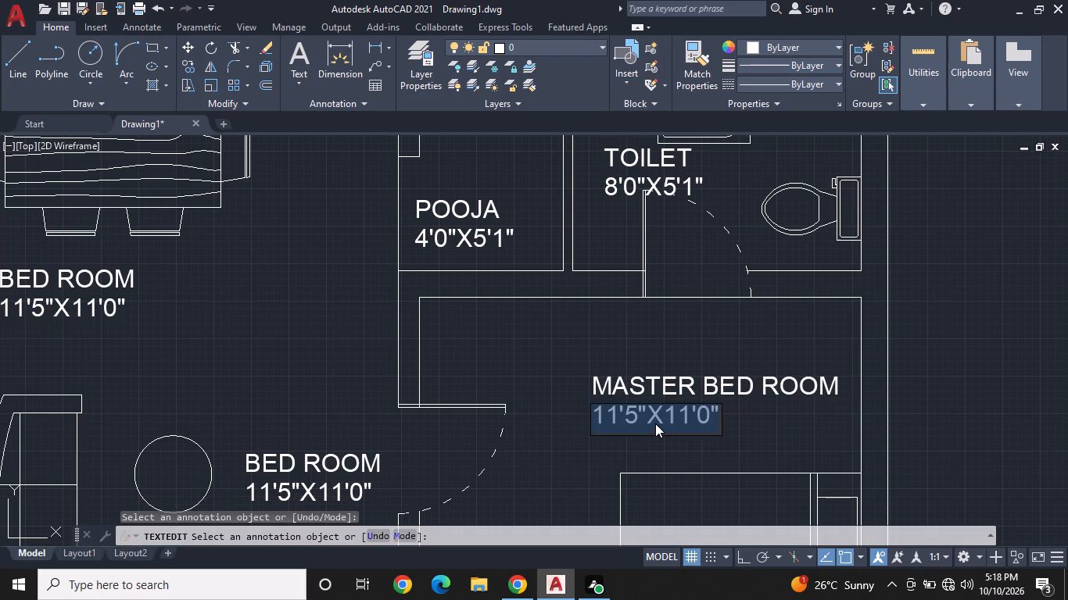
pyautogui.press('BackSpace')
pyautogui.write('12\'3"')
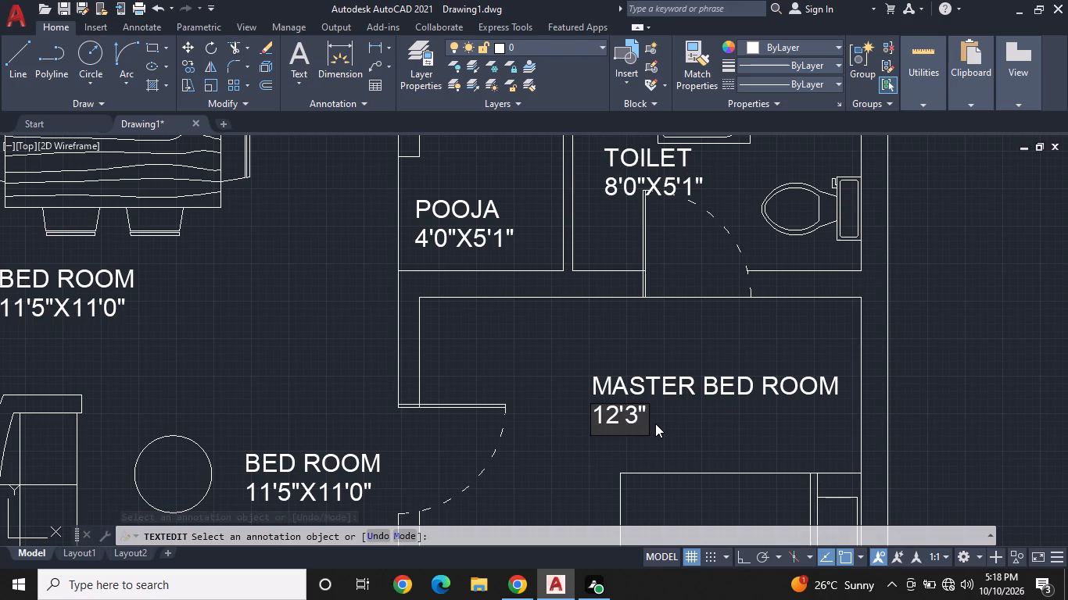
pyautogui.write("X13'")
pyautogui.write('0"')
pyautogui.press('Return')
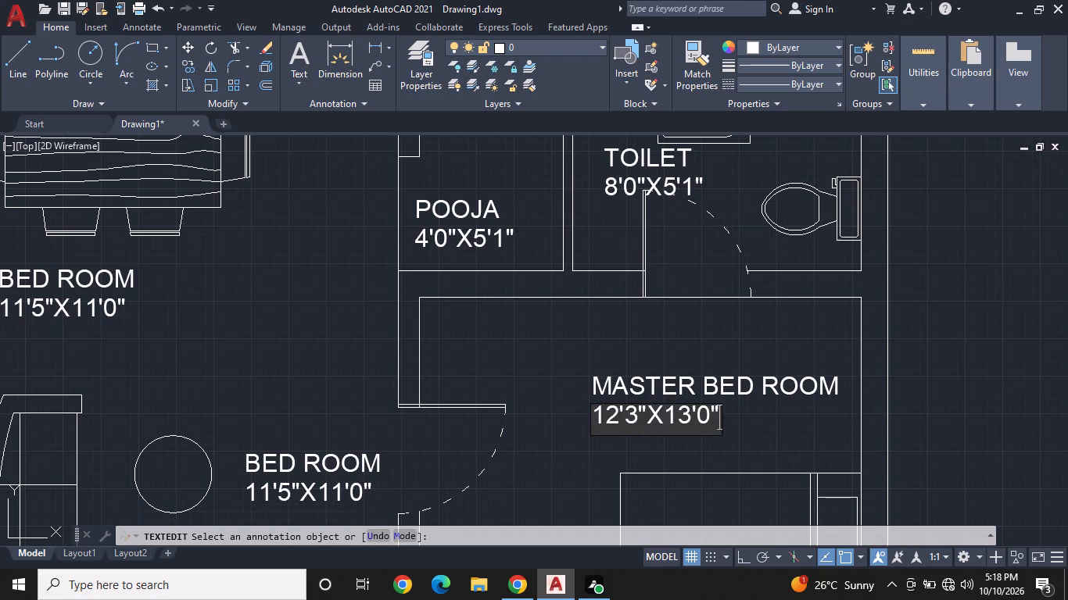
pyautogui.press('Return')
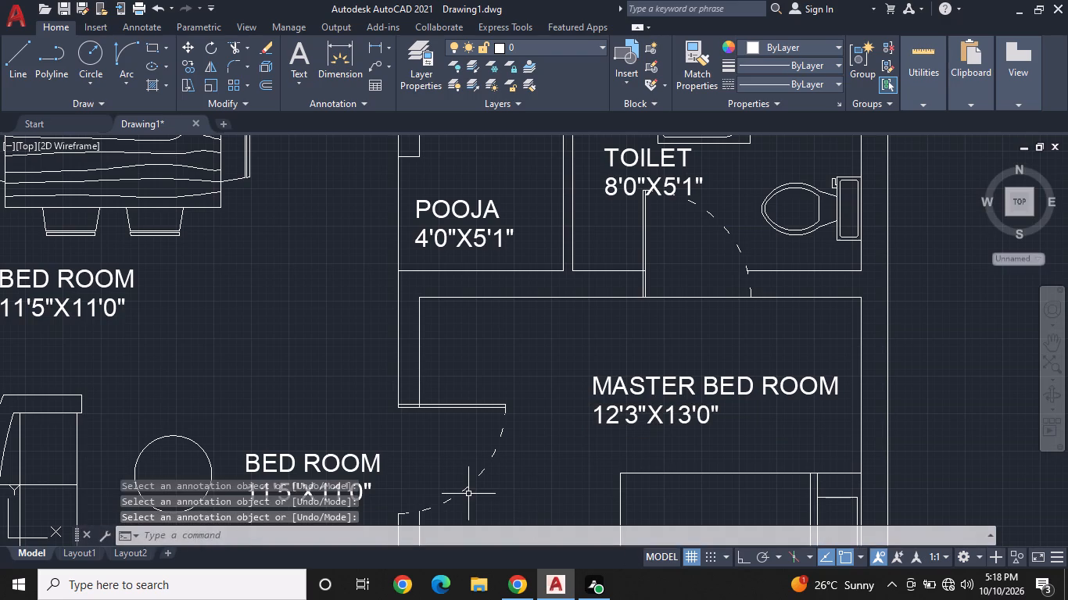
# Change the copied BED ROOM text beside the sofa and round table, west of the master bedroom, to LIVING.
pyautogui.moveTo(467, 493); pyautogui.dragTo(592, 265, button='middle')
pyautogui.doubleClick(496, 240)
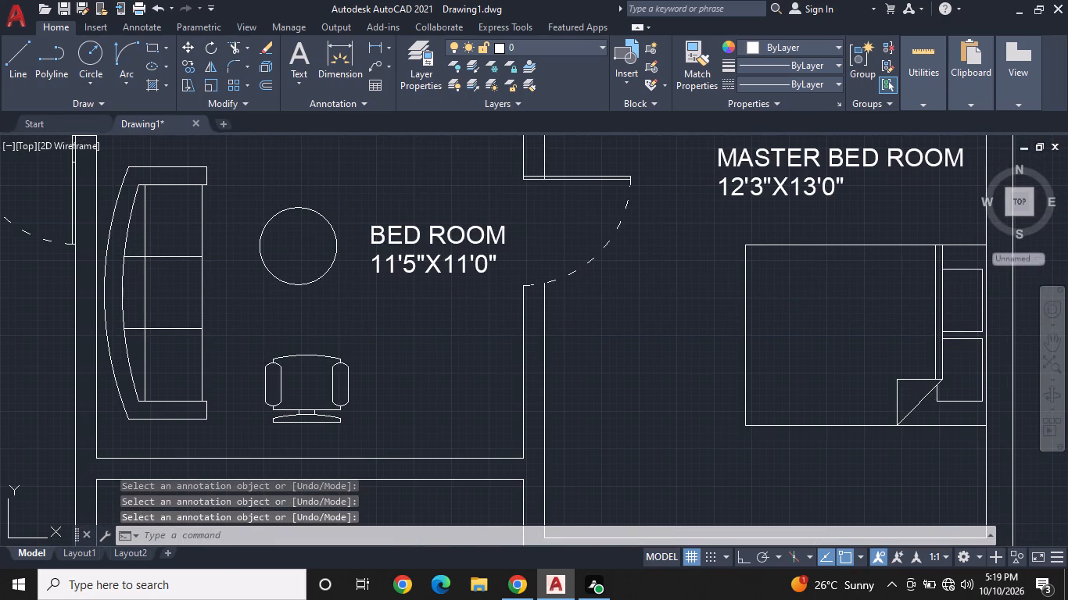
pyautogui.press('BackSpace')
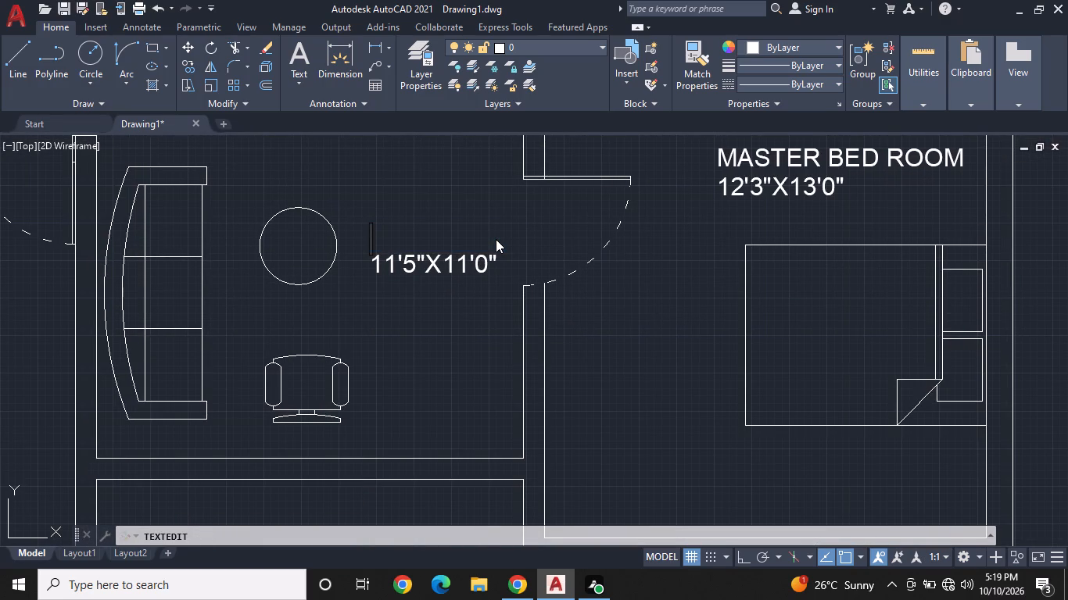
pyautogui.write('LIVING')
pyautogui.press('space')
pyautogui.press('Return')
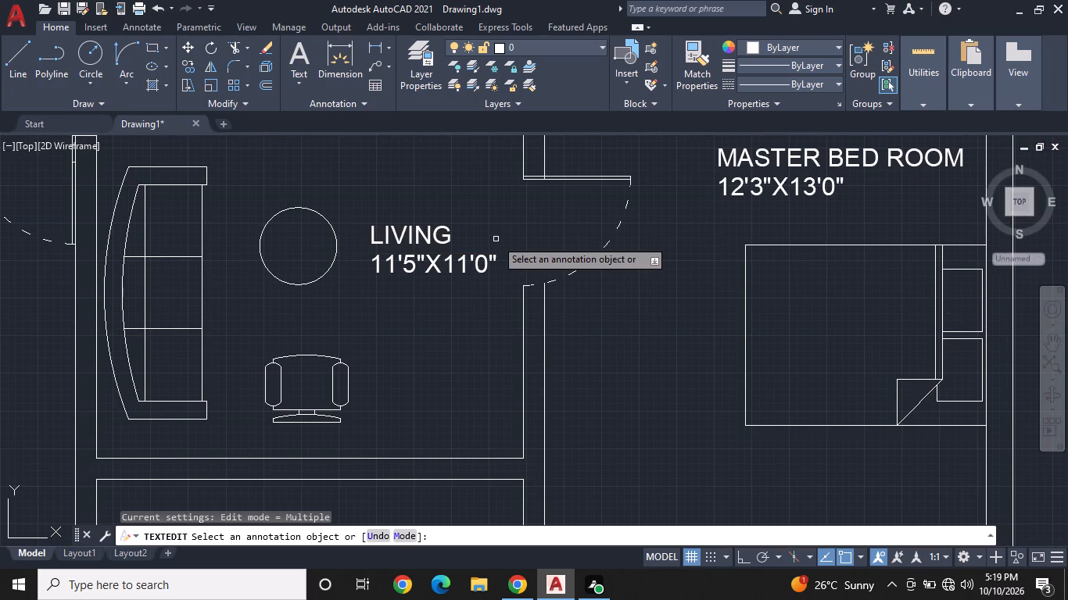
# Change the size line under the LIVING label to 11'6"X9'0".
pyautogui.click(484, 264)
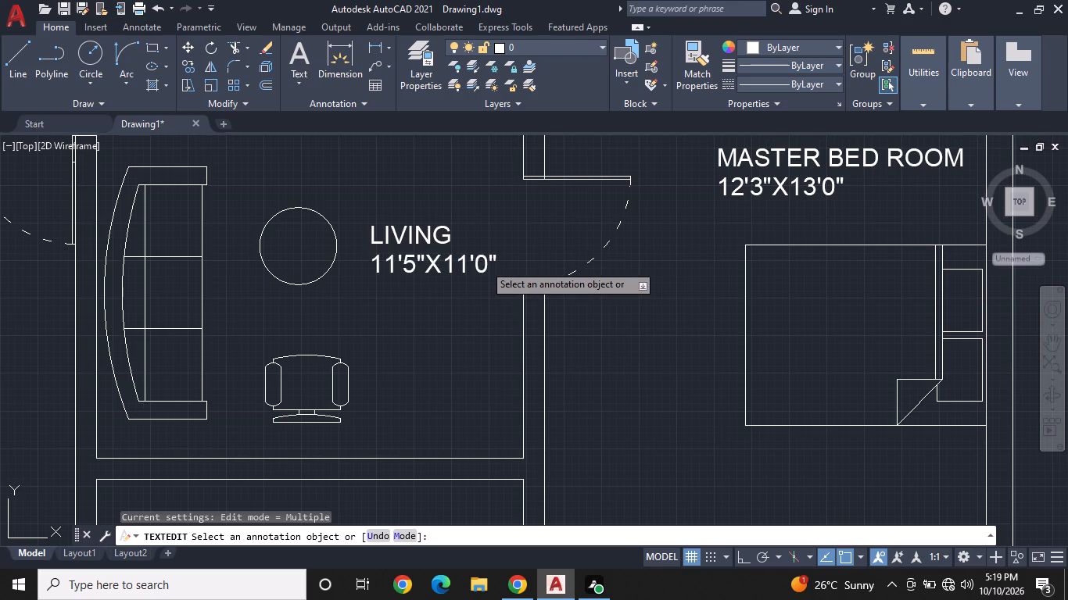
pyautogui.press('BackSpace')
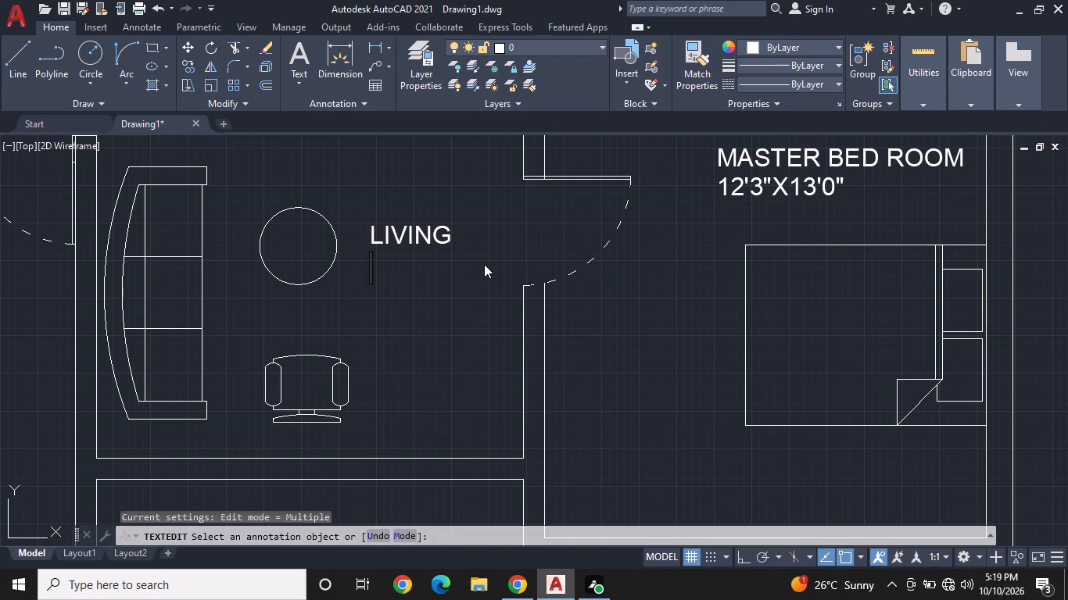
pyautogui.write('11')
pyautogui.write('\'6"X')
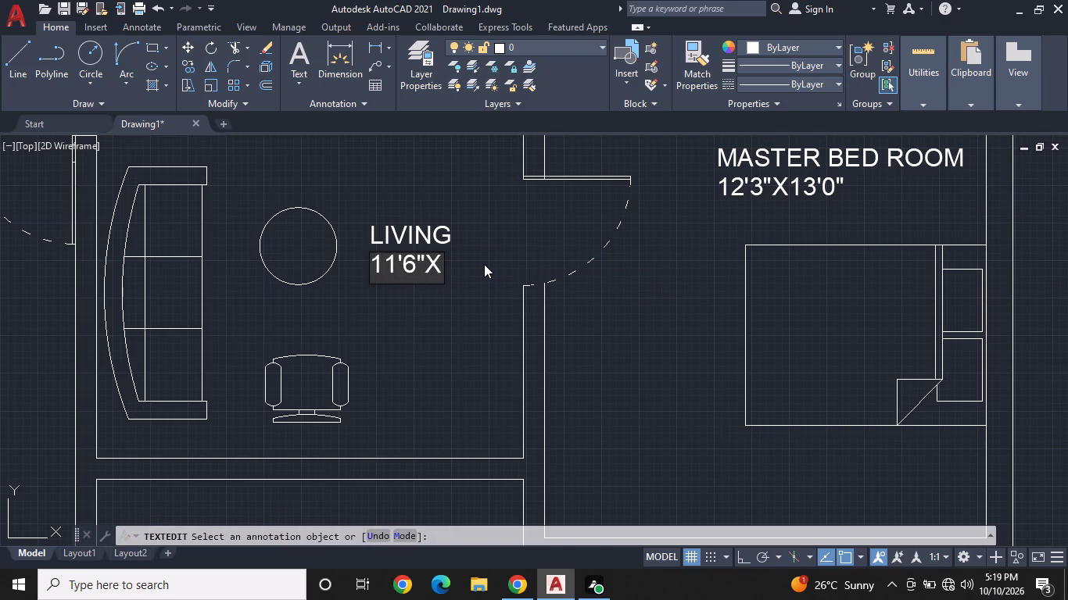
pyautogui.write('9\'0"')
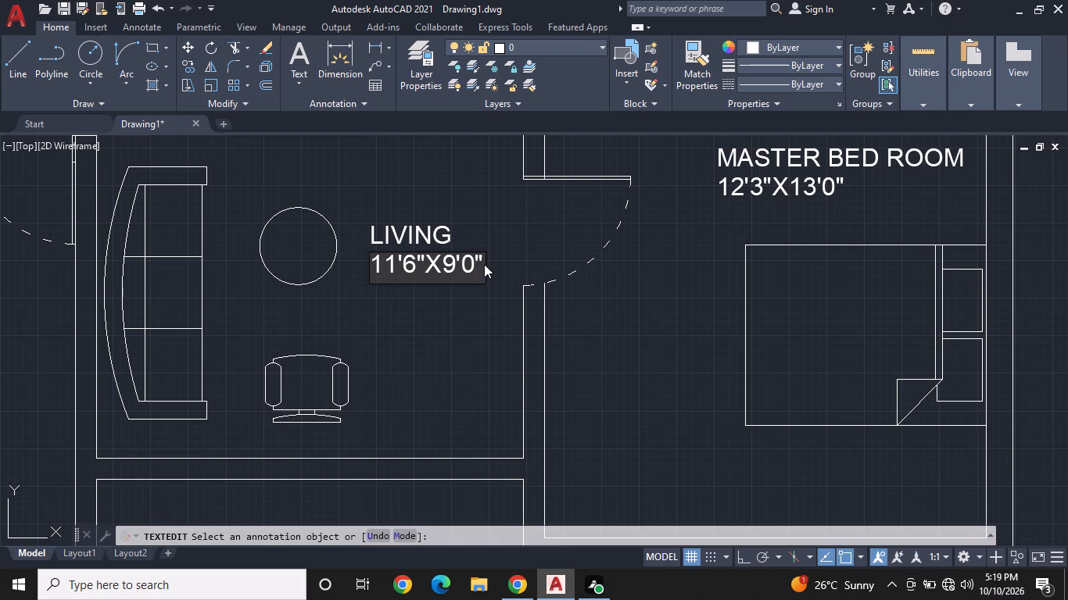
pyautogui.press('Return')
# Change the copied BED ROOM text in the southernmost room with two angled chairs to SIT OUT.
pyautogui.scroll(-1, 484, 264)
pyautogui.scroll(-1, 414, 376)
pyautogui.moveTo(414, 376); pyautogui.dragTo(414, 373, button='middle')
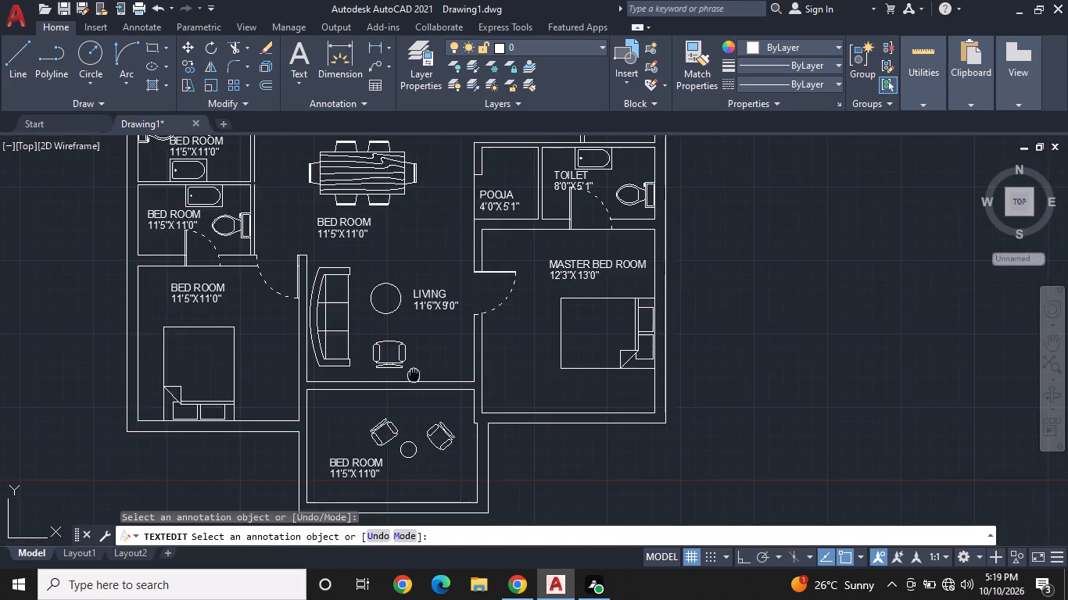
pyautogui.moveTo(414, 373); pyautogui.dragTo(503, 274, button='middle')
pyautogui.scroll(2, 457, 372)
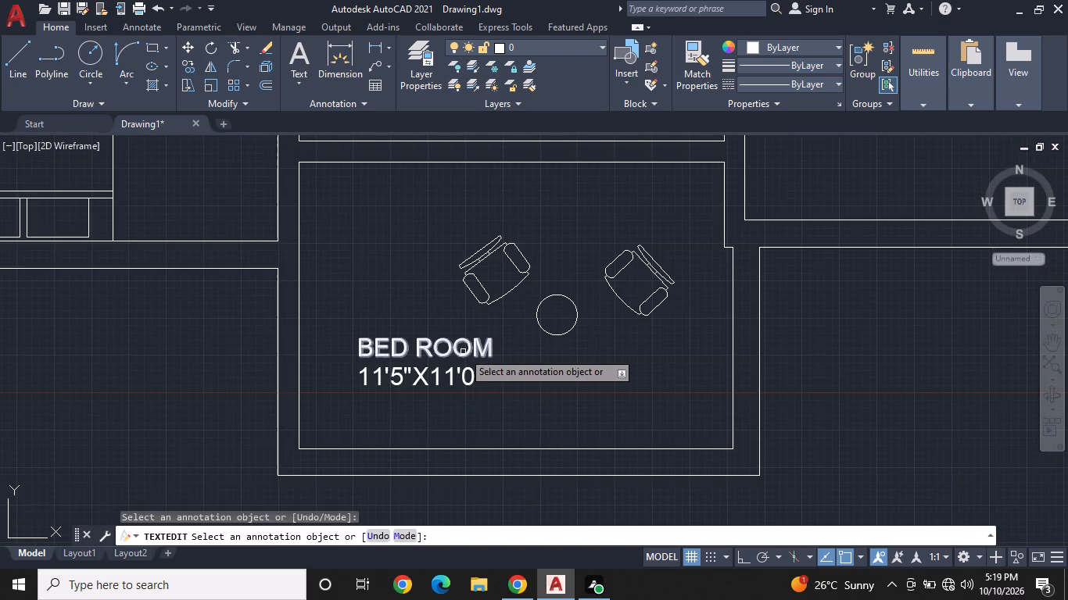
pyautogui.click(463, 355)
pyautogui.press('BackSpace')
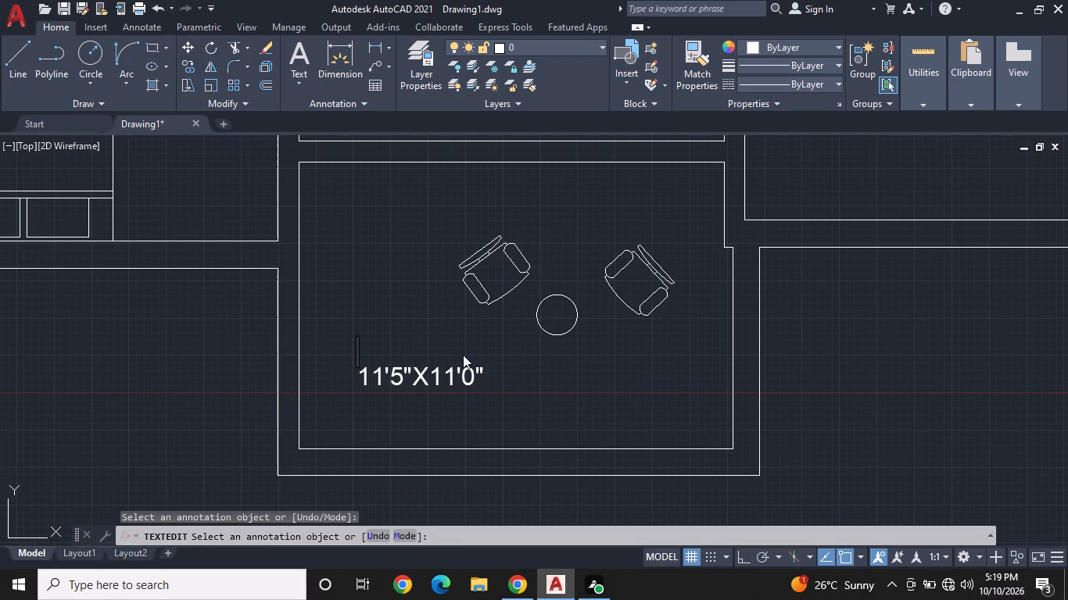
pyautogui.write('SIT OUT')
pyautogui.press('space')
pyautogui.press('Return')
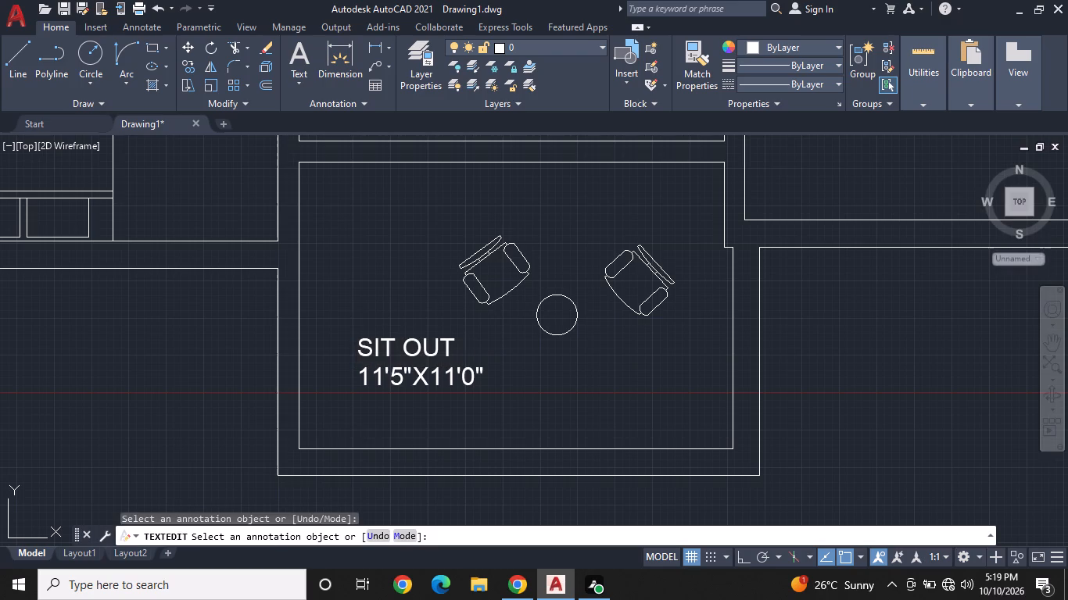
# Change the size line under the SIT OUT label to 12'10"X8'0".
pyautogui.click(425, 377)
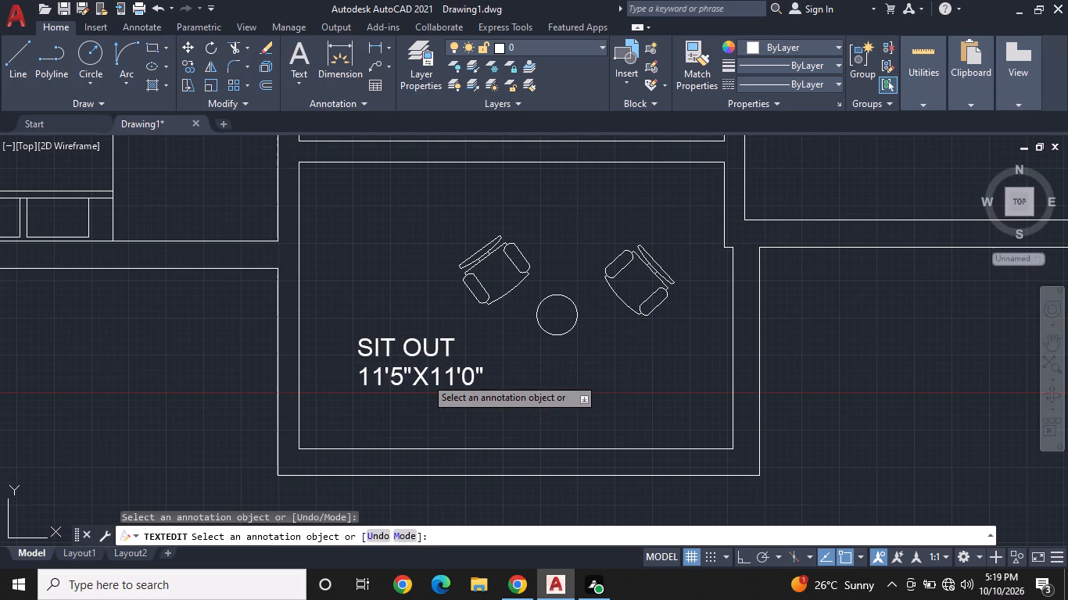
pyautogui.press('BackSpace')
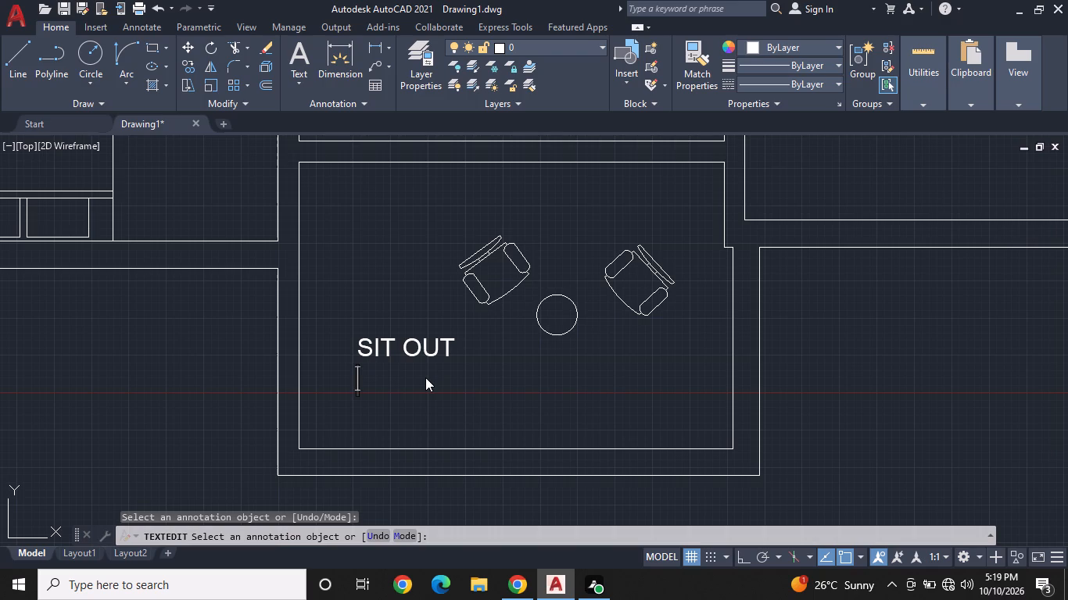
pyautogui.write('12\'10"X')
pyautogui.write('8\'0"')
pyautogui.press('Return')
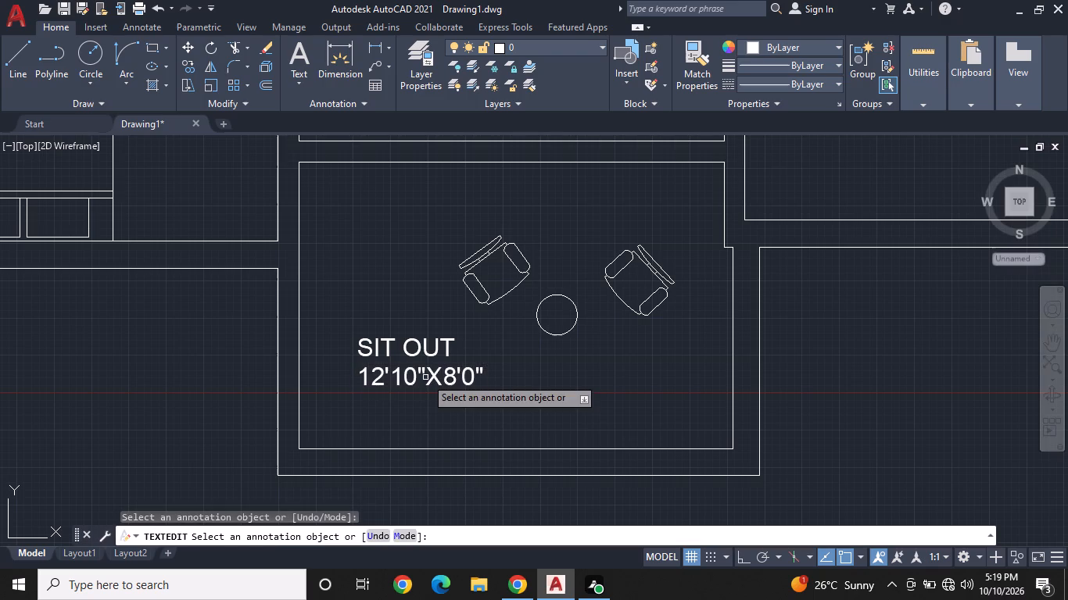
# Change the copied BED ROOM text in the west bathroom directly north of the southwest bedroom to TOILET.
pyautogui.scroll(-1, 403, 323)
pyautogui.moveTo(426, 273); pyautogui.dragTo(471, 343, button='middle')
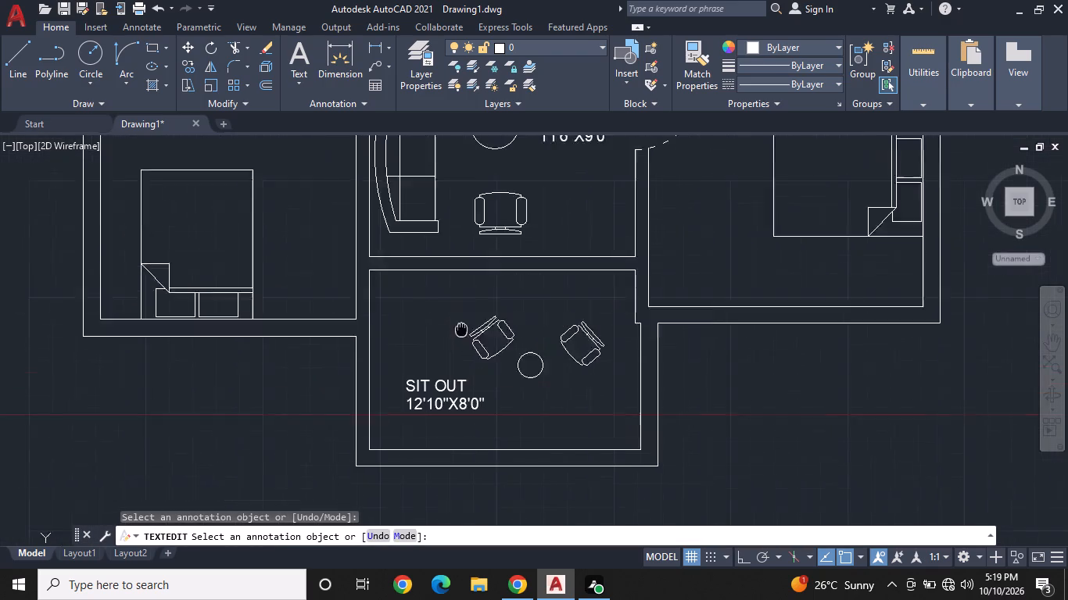
pyautogui.moveTo(471, 343); pyautogui.dragTo(558, 461, button='middle')
pyautogui.moveTo(604, 320); pyautogui.dragTo(816, 380, button='middle')
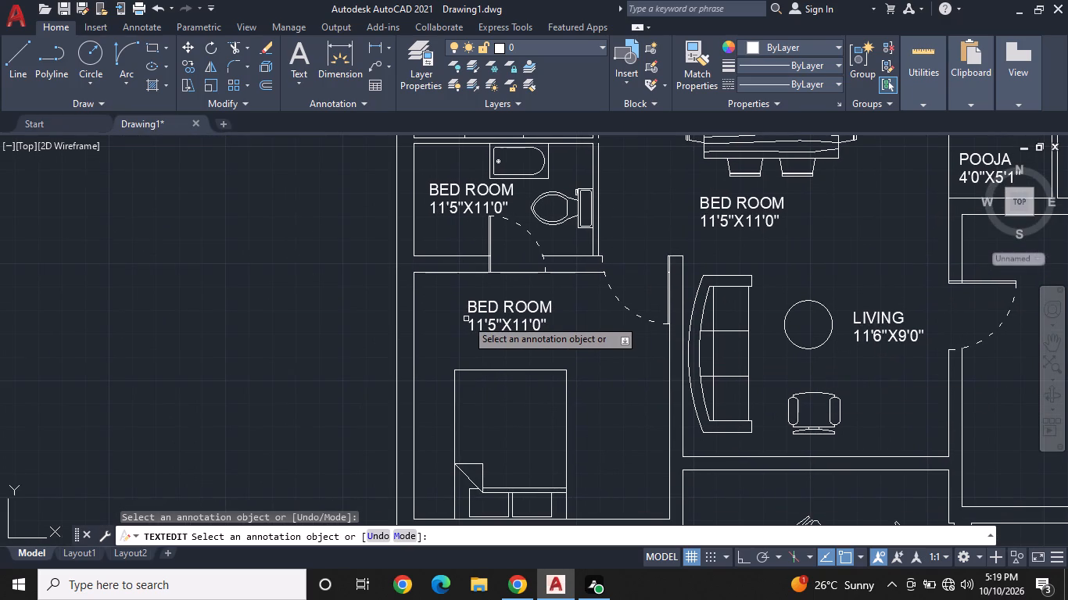
pyautogui.click(507, 329)
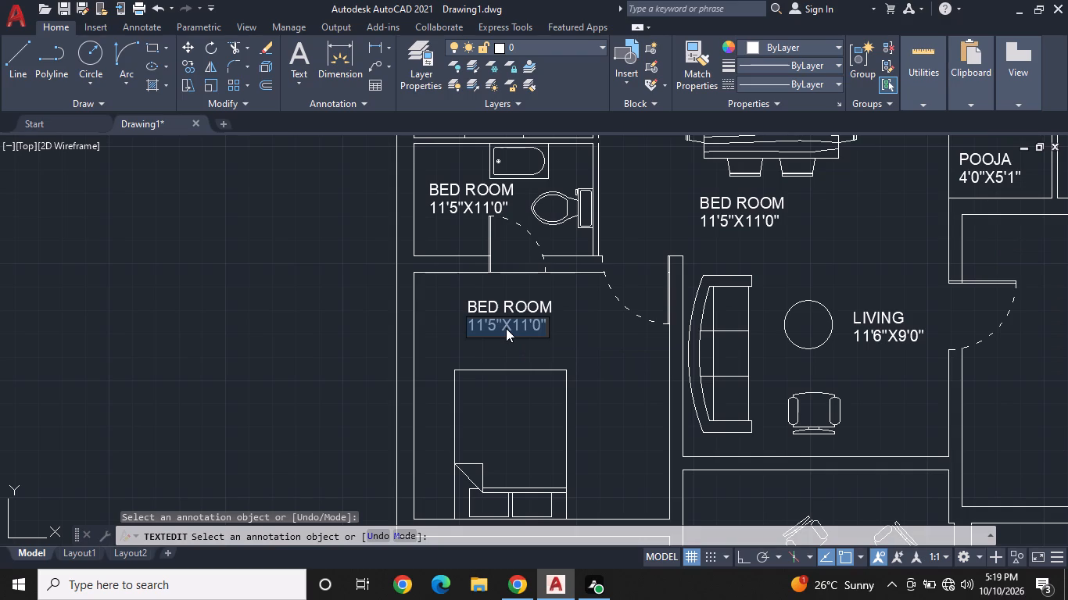
pyautogui.press('Escape')
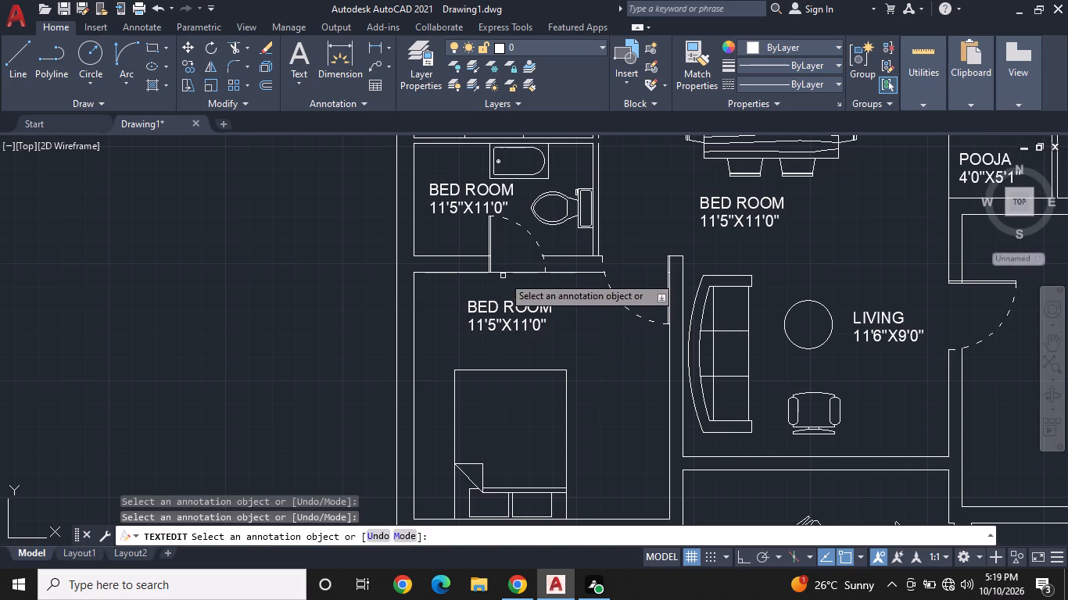
pyautogui.moveTo(504, 259); pyautogui.dragTo(540, 345, button='middle')
pyautogui.click(537, 273)
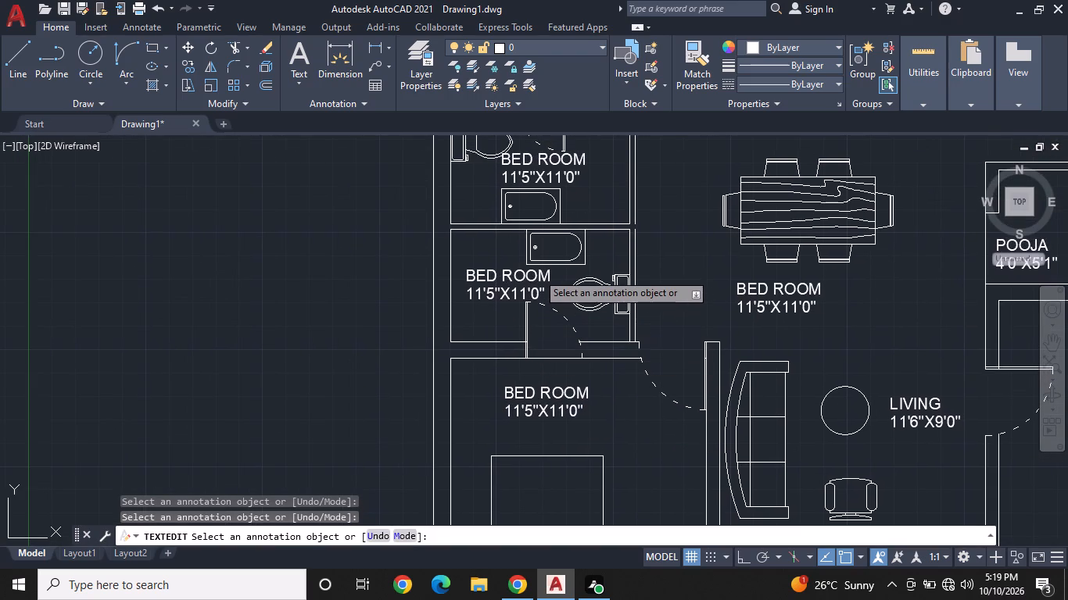
pyautogui.press('BackSpace')
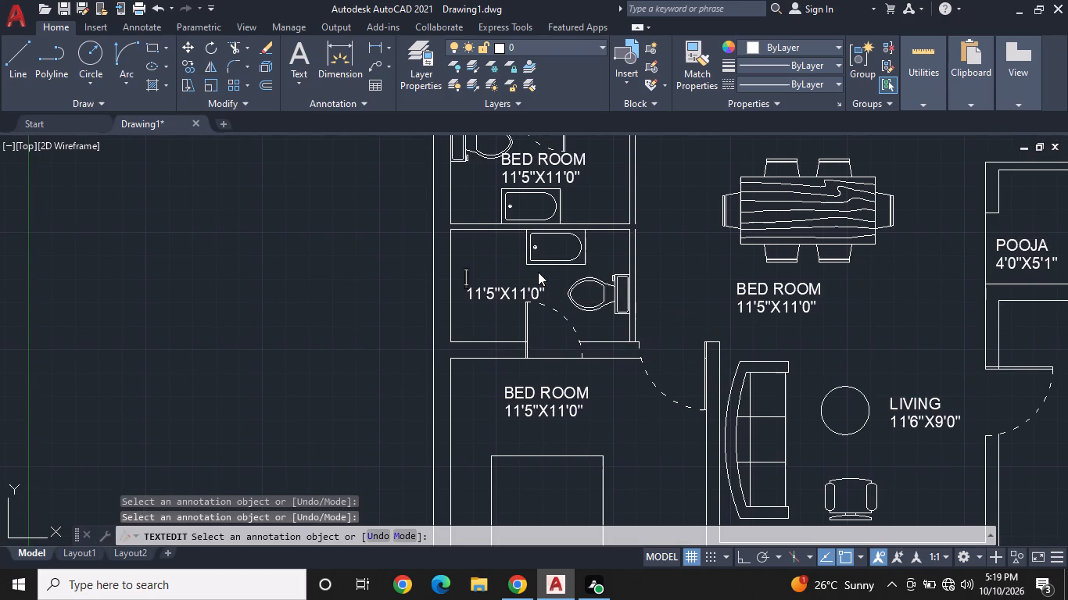
pyautogui.write('TOILET')
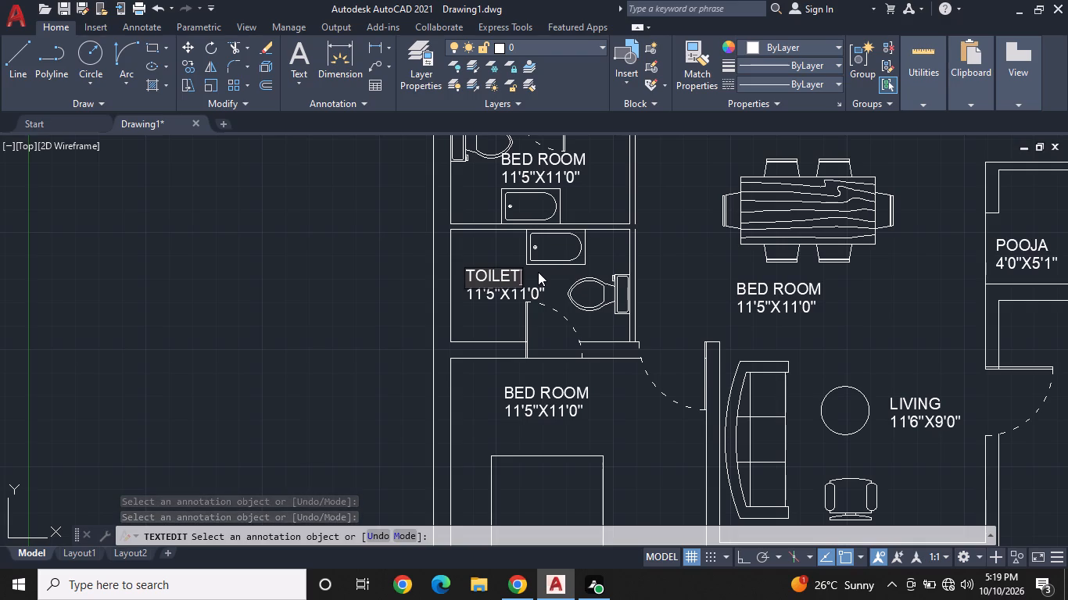
pyautogui.press('Return')
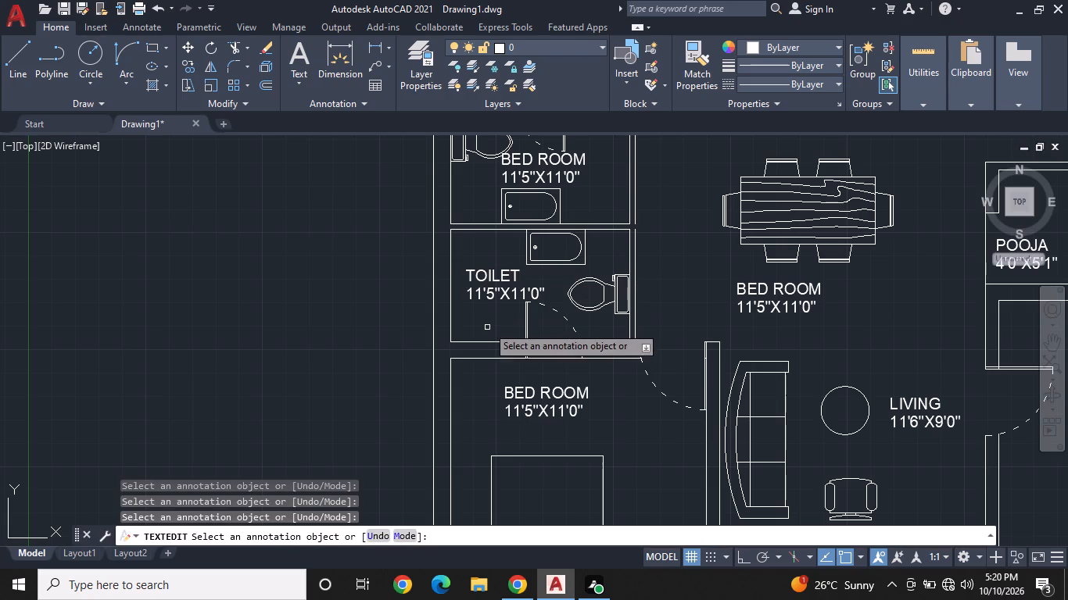
# Change the size line under the TOILET label directly north of the southwest bedroom to 8'0"X5'0".
pyautogui.click(506, 293)
pyautogui.press('BackSpace')
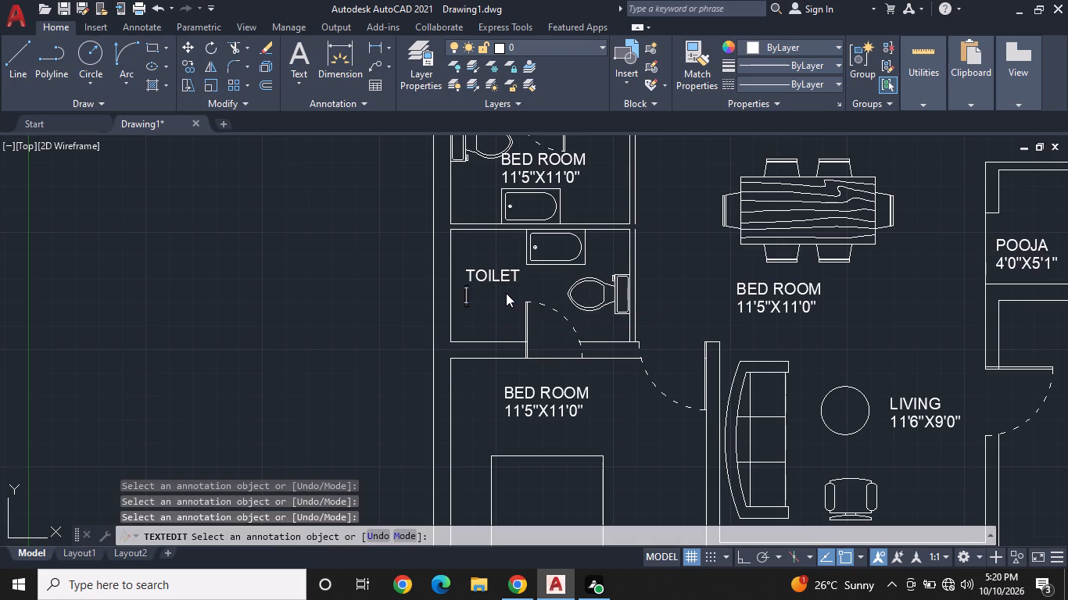
pyautogui.write('8\'0"')
pyautogui.press('x')
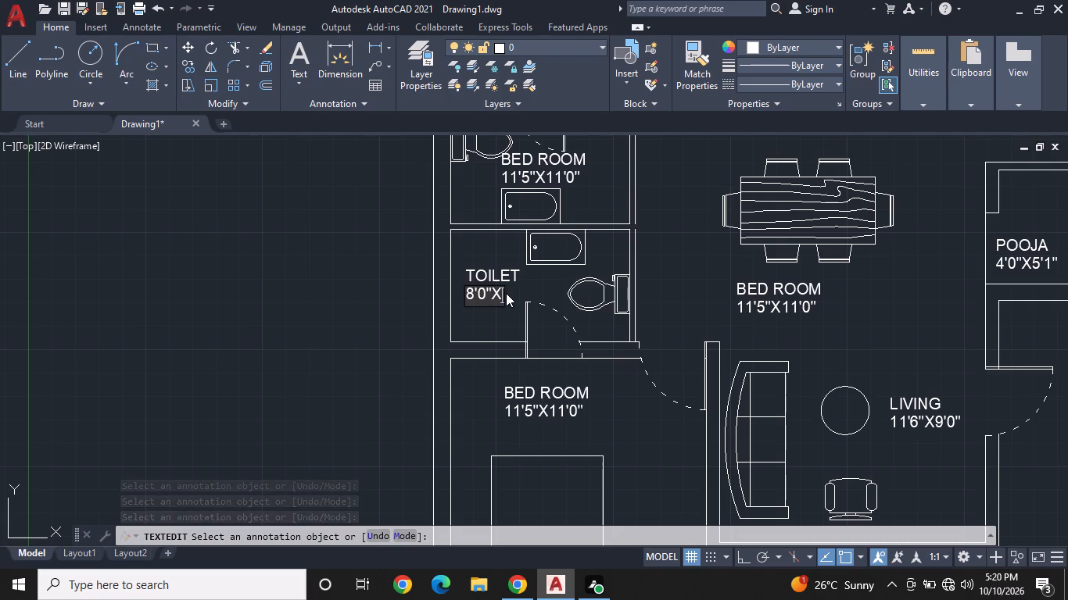
pyautogui.write('5\'0"')
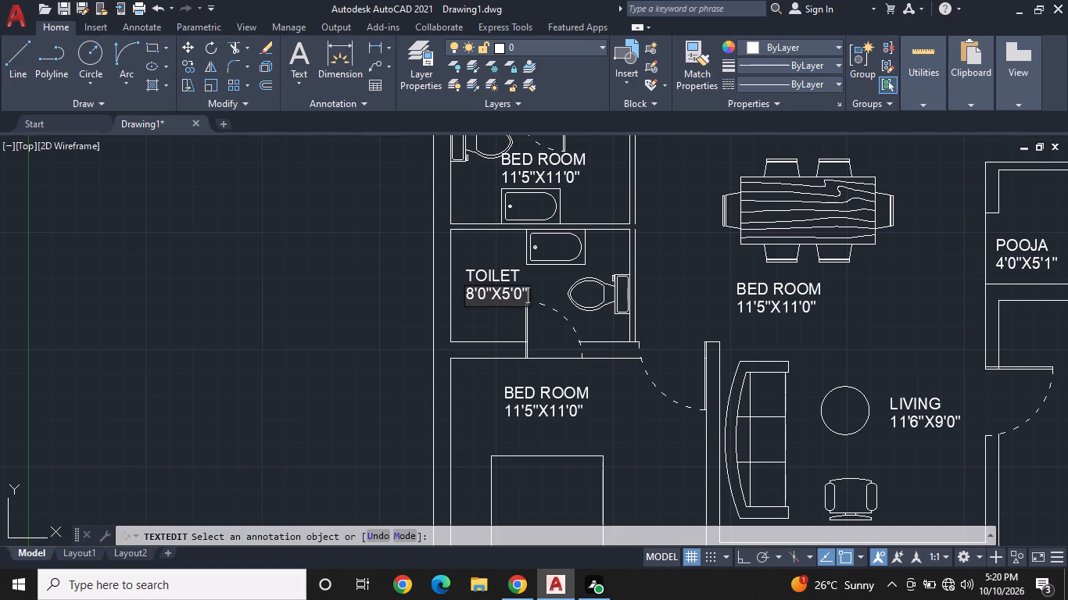
pyautogui.press('Return')
# Change the copied BED ROOM text in the west bathroom directly south of the northwest bedroom to TOILET.
pyautogui.scroll(1, 507, 241)
pyautogui.moveTo(507, 241); pyautogui.dragTo(511, 341, button='middle')
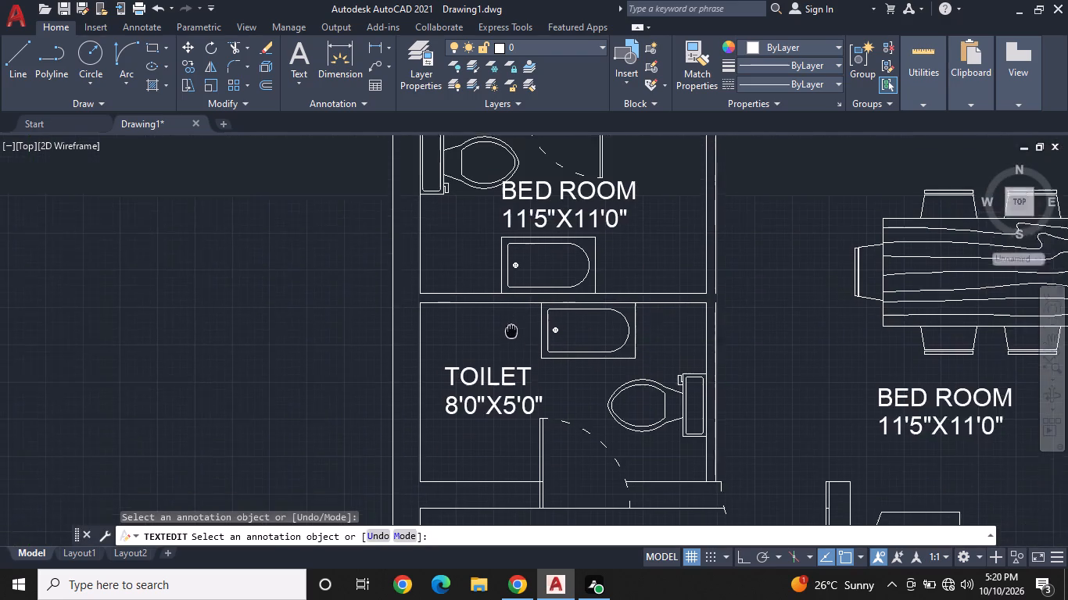
pyautogui.moveTo(511, 341); pyautogui.dragTo(510, 373, button='middle')
pyautogui.click(612, 238)
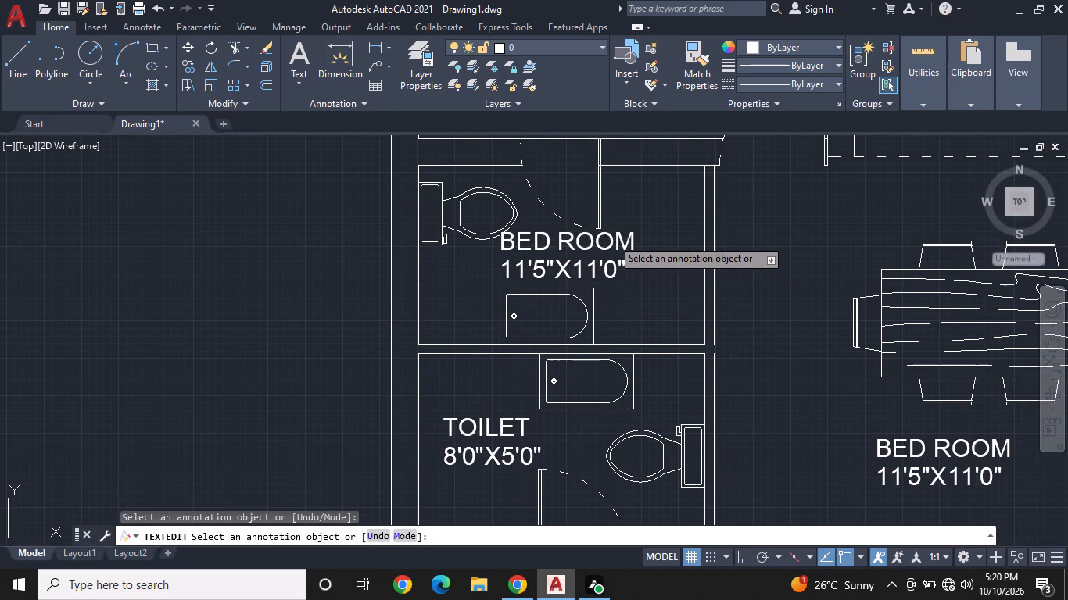
pyautogui.press('BackSpace')
pyautogui.write('TOILET')
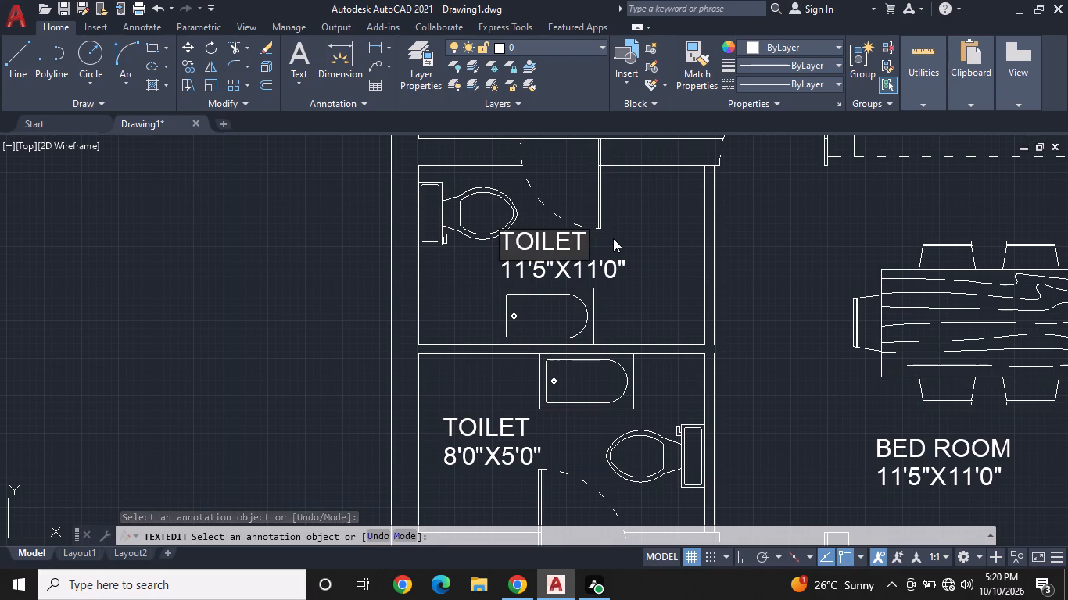
pyautogui.press('Return')
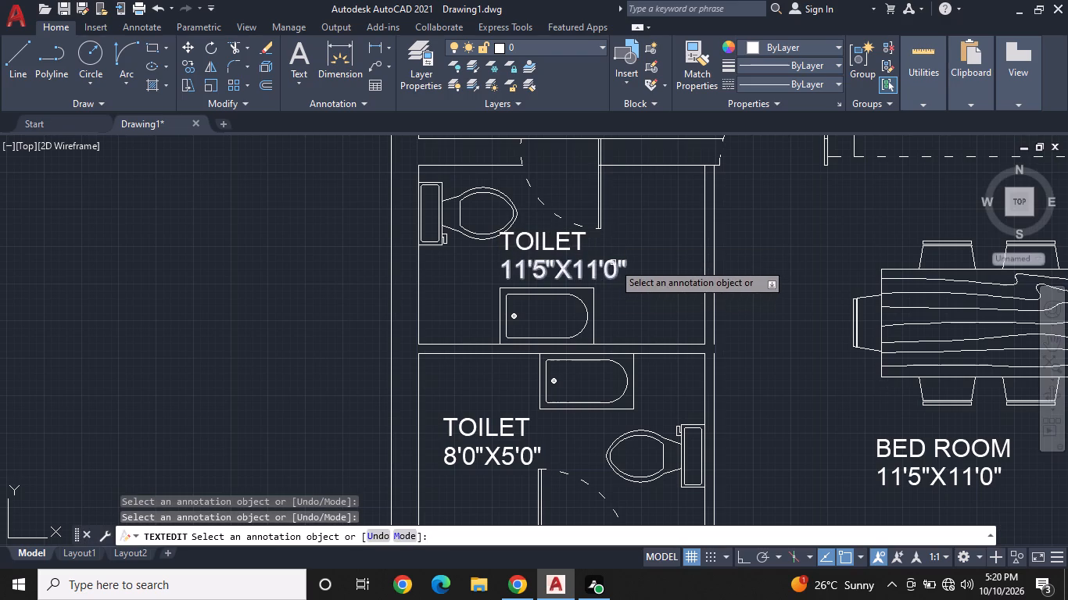
# Change the size line under that northern west TOILET label to 8'0'X5'0".
pyautogui.click(613, 262)
pyautogui.press('BackSpace')
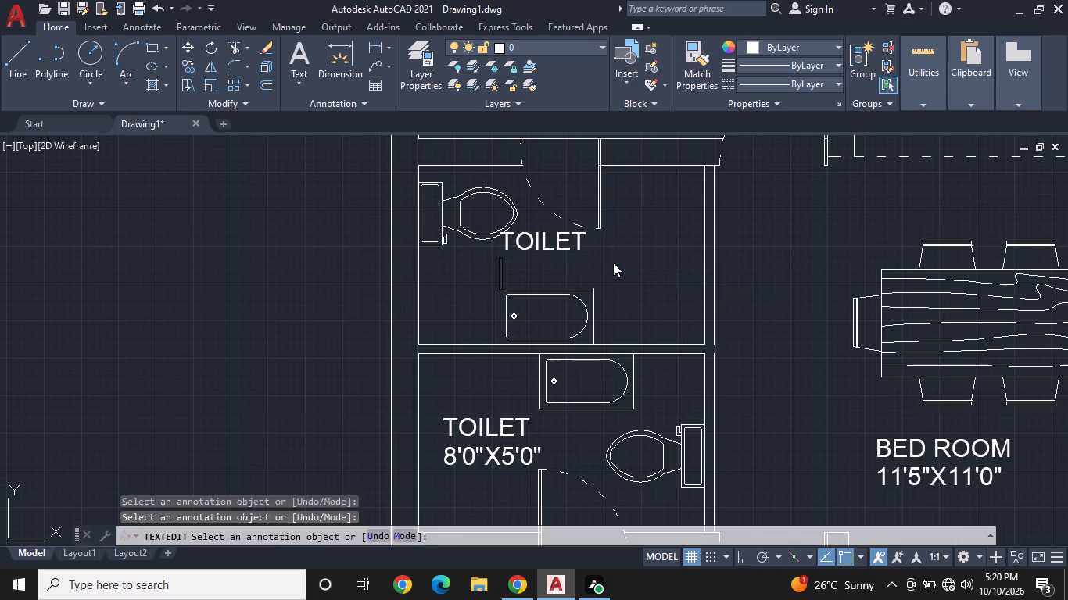
pyautogui.write("8'")
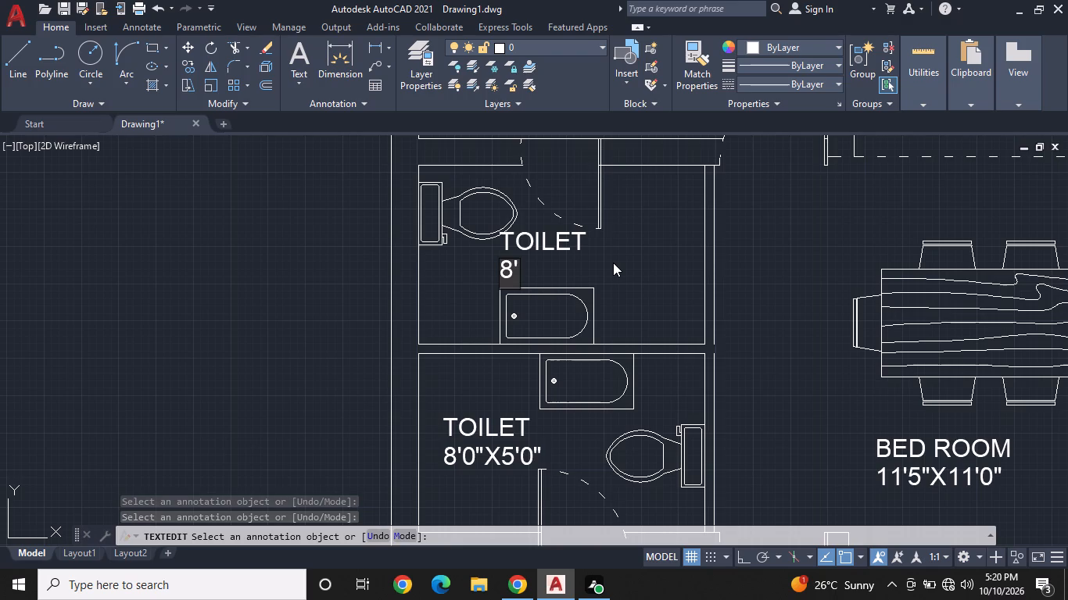
pyautogui.write("0'X")
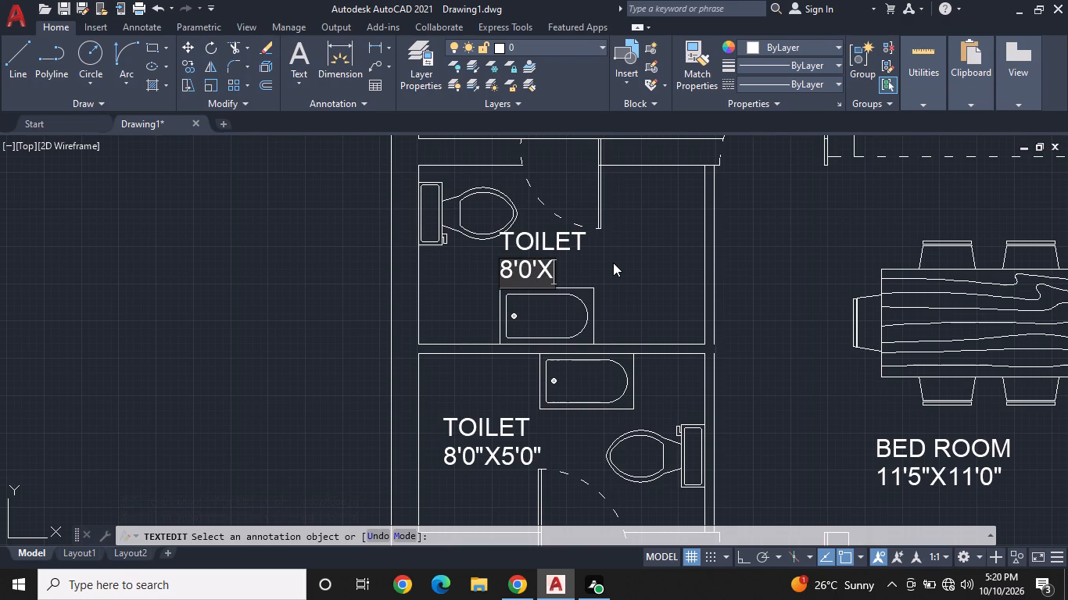
pyautogui.write('5\'0"')
pyautogui.press('Return')
# Change the copied BED ROOM text below the dining table with six chairs to DINING.
pyautogui.scroll(-3, 613, 262)
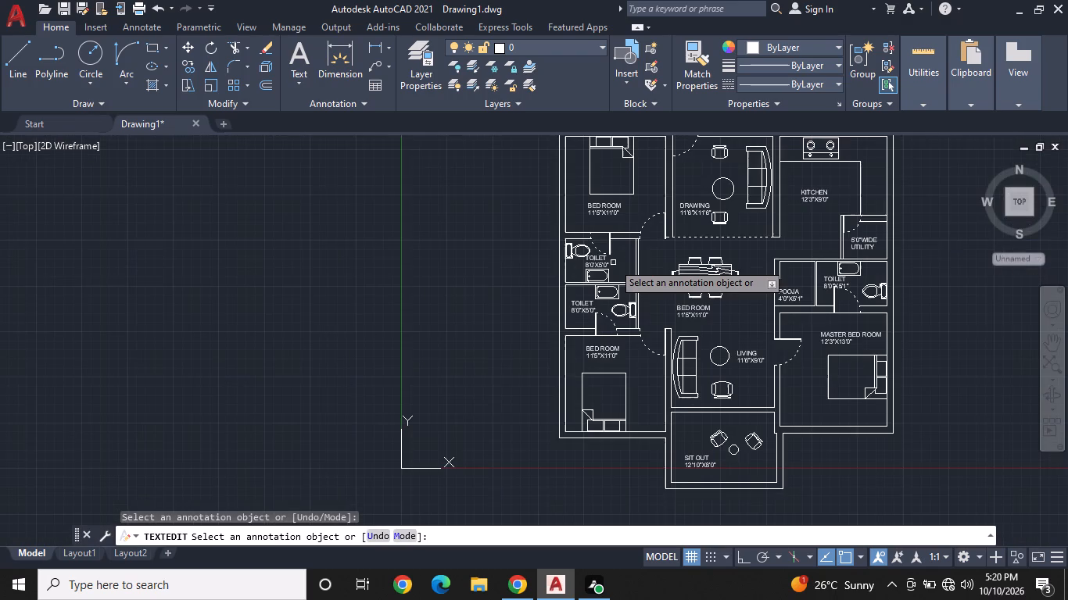
pyautogui.moveTo(613, 269); pyautogui.dragTo(421, 259, button='middle')
pyautogui.scroll(2, 563, 305)
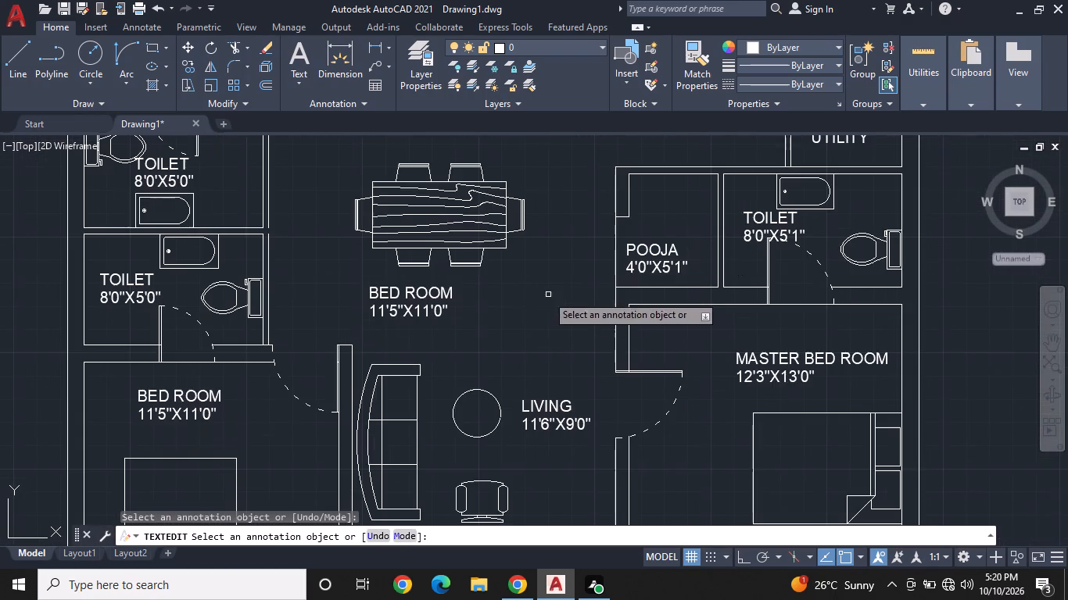
pyautogui.scroll(1, 461, 285)
pyautogui.middleClick(458, 290)
pyautogui.moveTo(467, 288); pyautogui.dragTo(563, 251, button='middle')
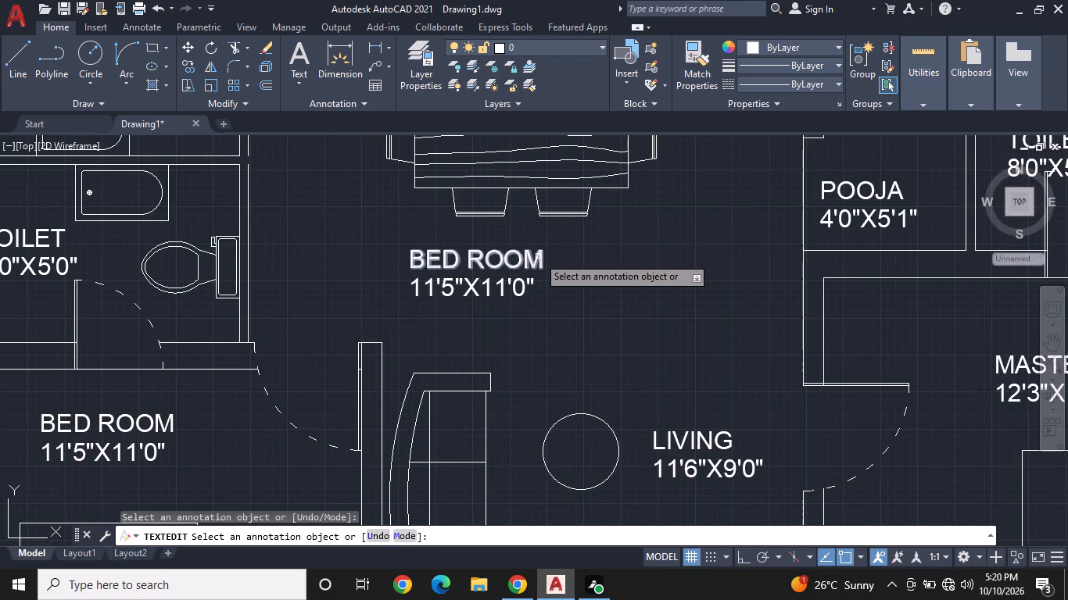
pyautogui.click(538, 256)
pyautogui.press('BackSpace')
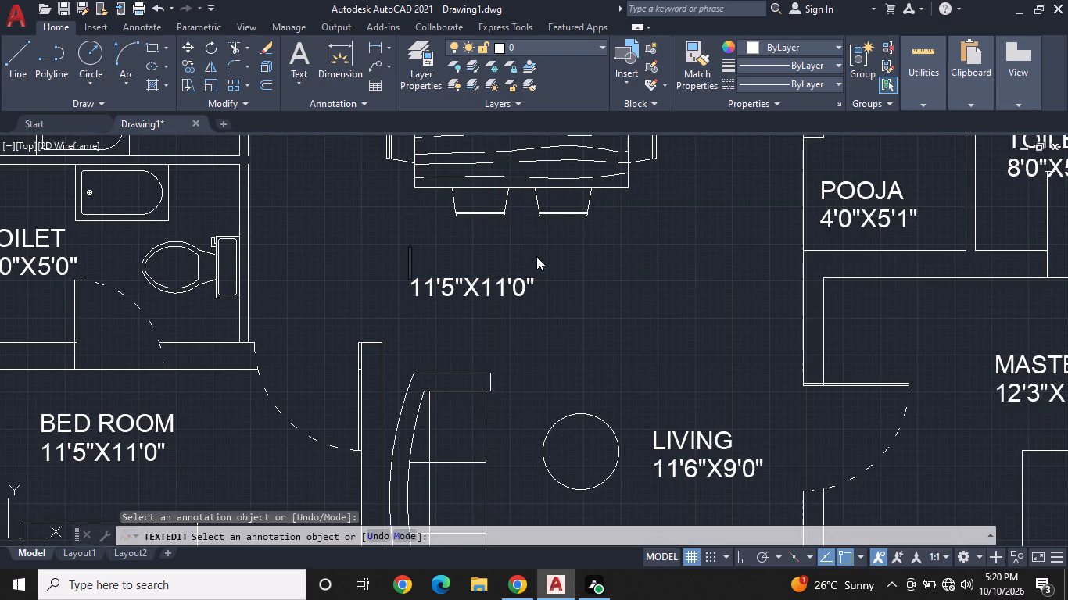
pyautogui.write('DINING')
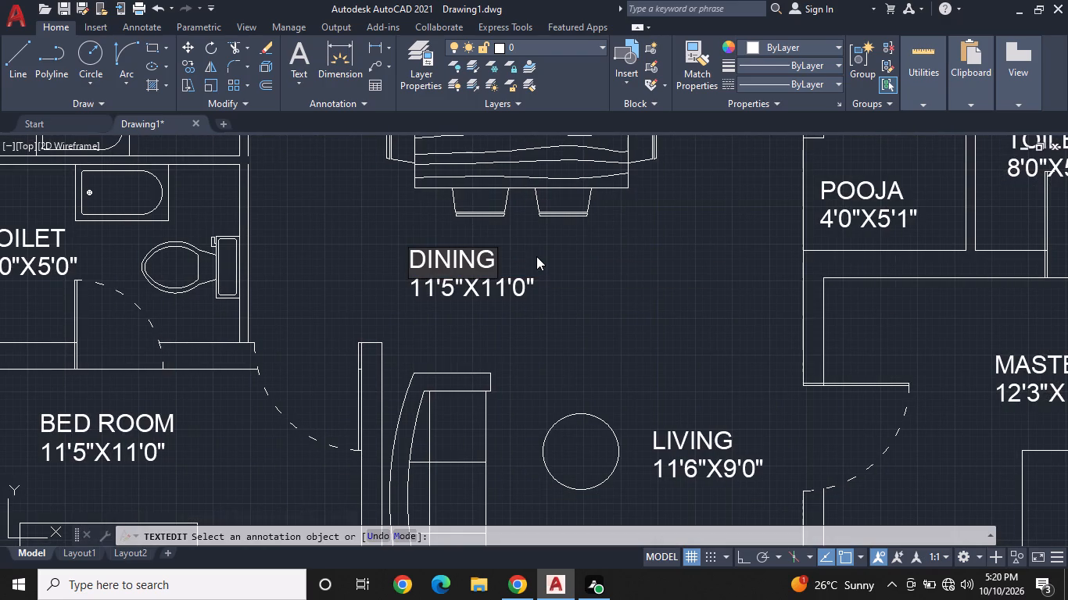
pyautogui.press('Return')
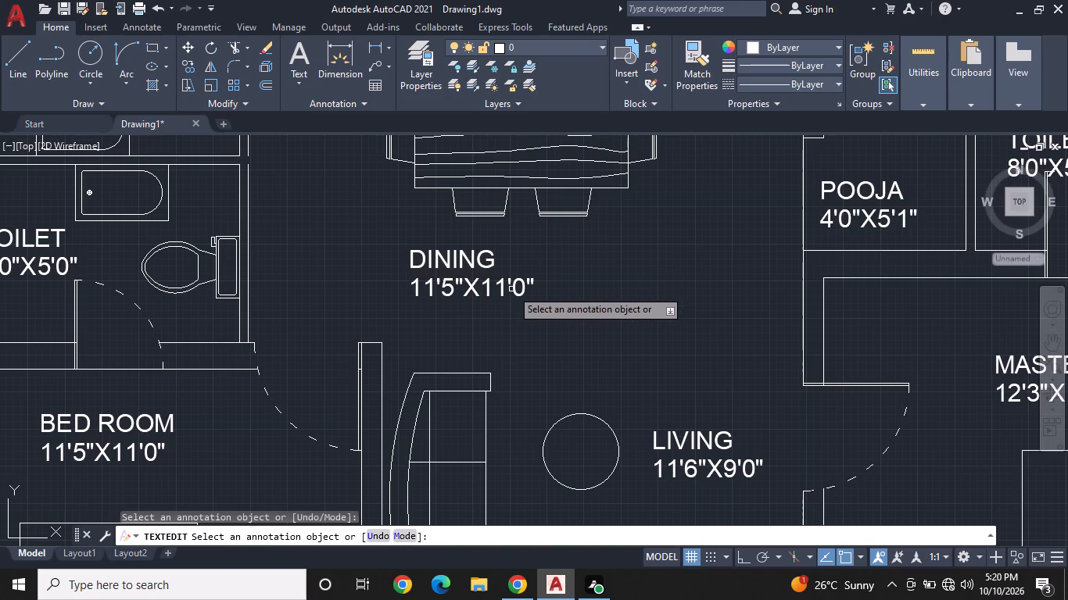
# Change the size line under the DINING label to 15'3"X10'8" and finish text editing.
pyautogui.click(523, 283)
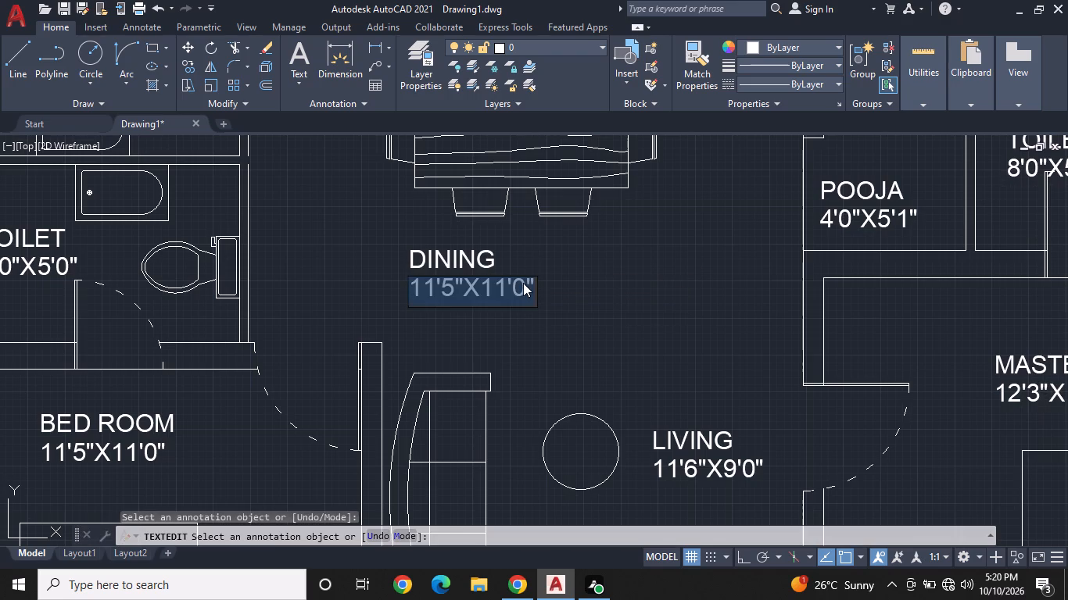
pyautogui.press('BackSpace')
pyautogui.write("15'")
pyautogui.press('3')
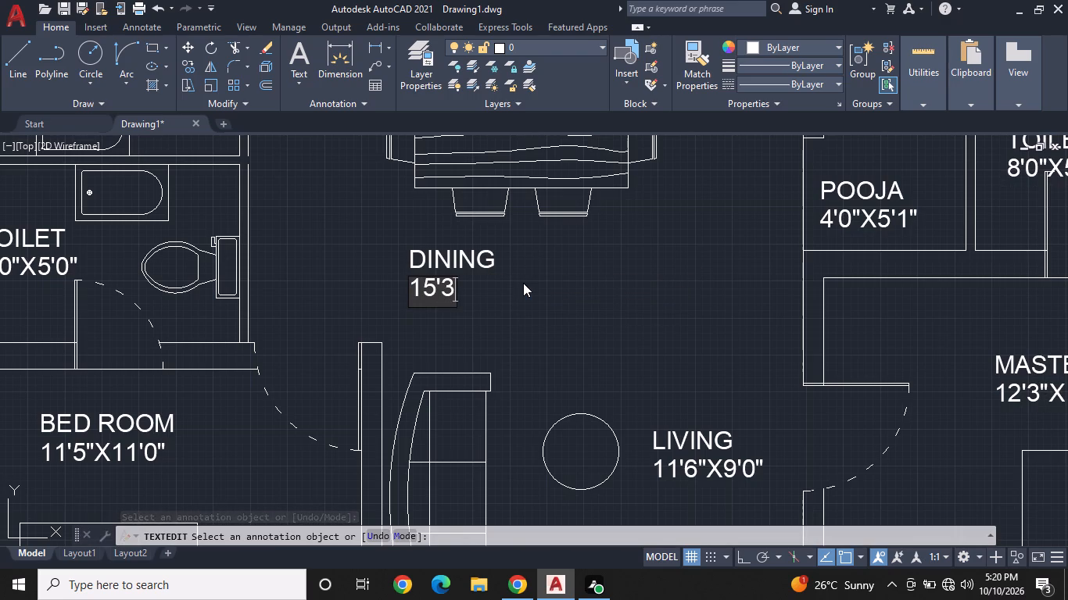
pyautogui.hotkey('shift', '"')
pyautogui.press('x')
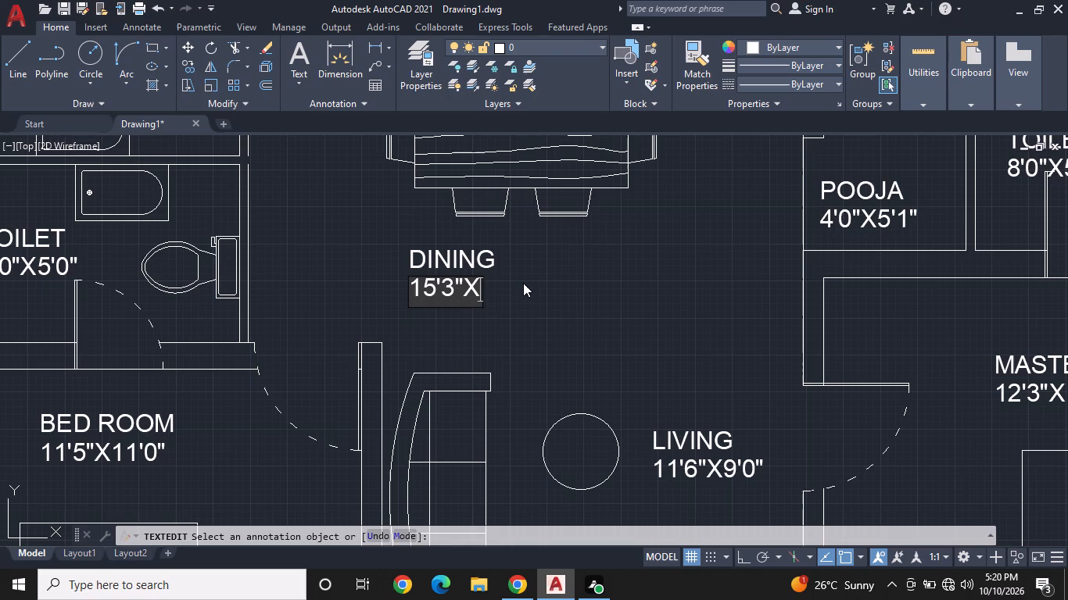
pyautogui.write("10'")
pyautogui.press('8')
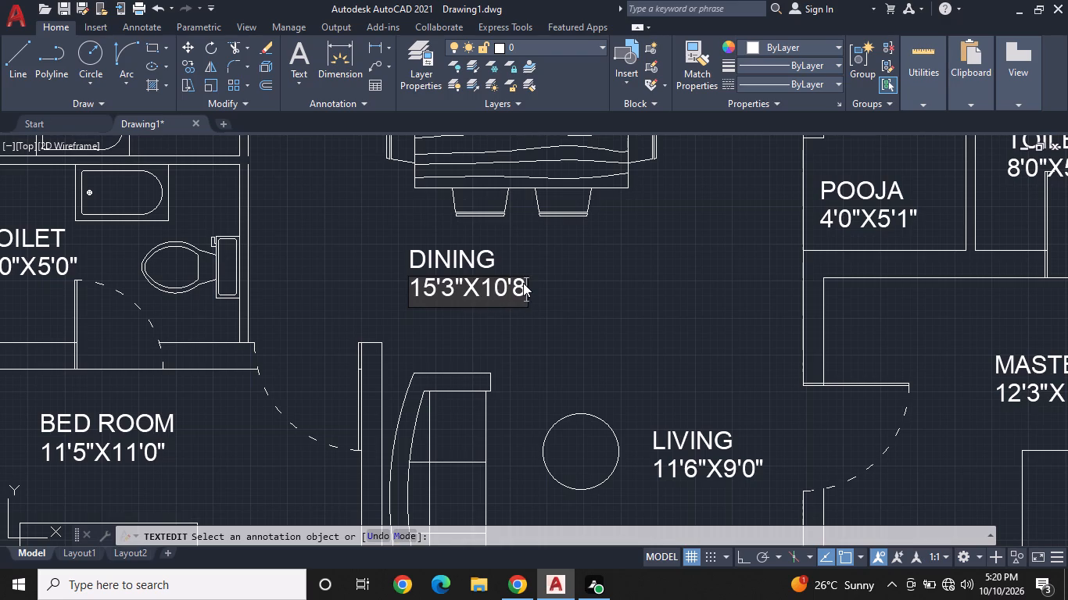
pyautogui.hotkey('shift', '"')
pyautogui.press('Return')
pyautogui.scroll(-2, 523, 255)
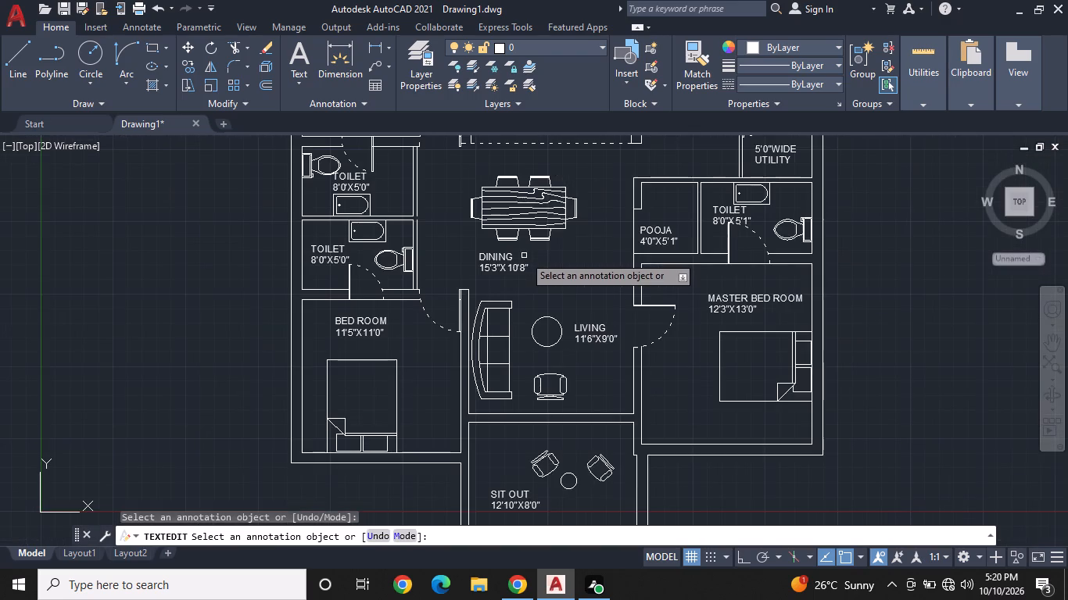
pyautogui.moveTo(524, 255); pyautogui.dragTo(532, 337, button='middle')
pyautogui.scroll(-1, 526, 305)
pyautogui.moveTo(526, 302); pyautogui.dragTo(519, 273, button='middle')
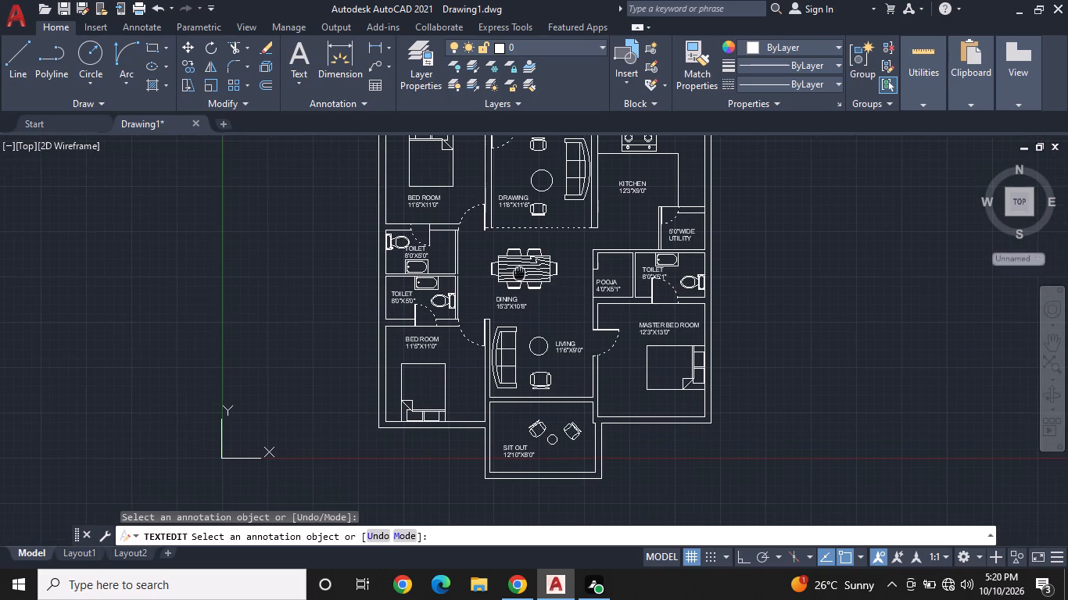
pyautogui.moveTo(519, 273); pyautogui.dragTo(519, 273, button='middle')
pyautogui.press('Escape')
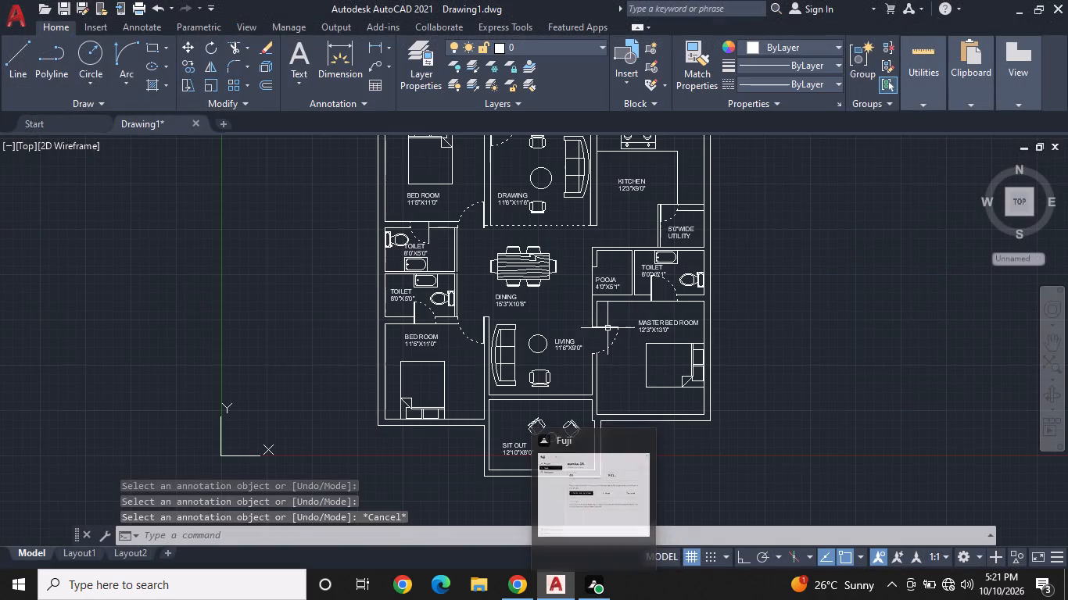
# Look over the whole floor plan to check the room names and sizes.
pyautogui.moveTo(573, 361); pyautogui.dragTo(621, 303, button='middle')
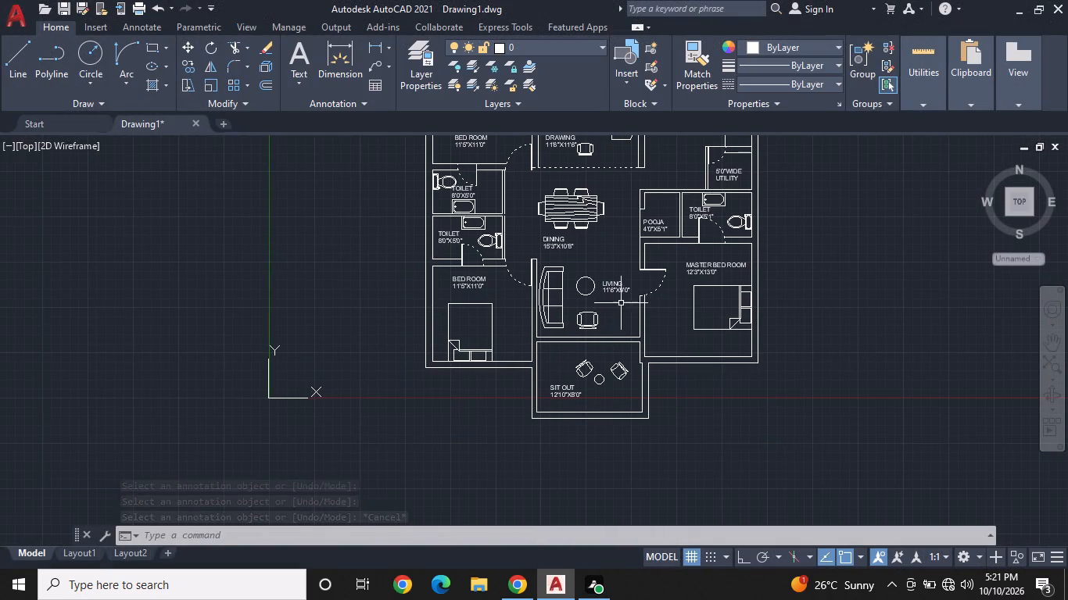
pyautogui.moveTo(550, 312); pyautogui.dragTo(576, 406, button='middle')
pyautogui.scroll(1, 596, 265)
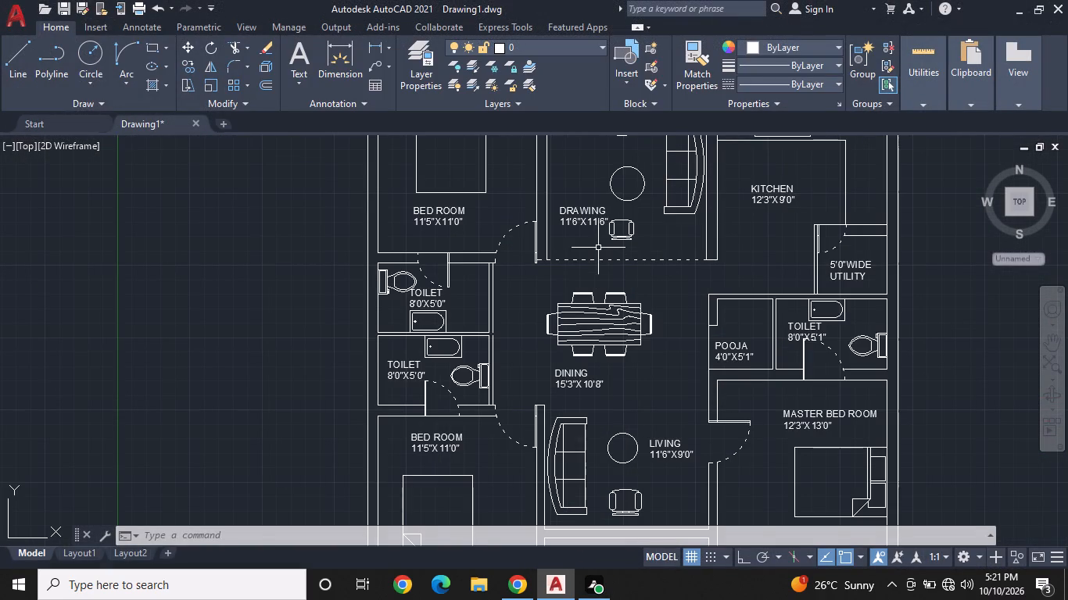
pyautogui.moveTo(598, 259); pyautogui.dragTo(408, 352, button='middle')
pyautogui.scroll(1, 668, 273)
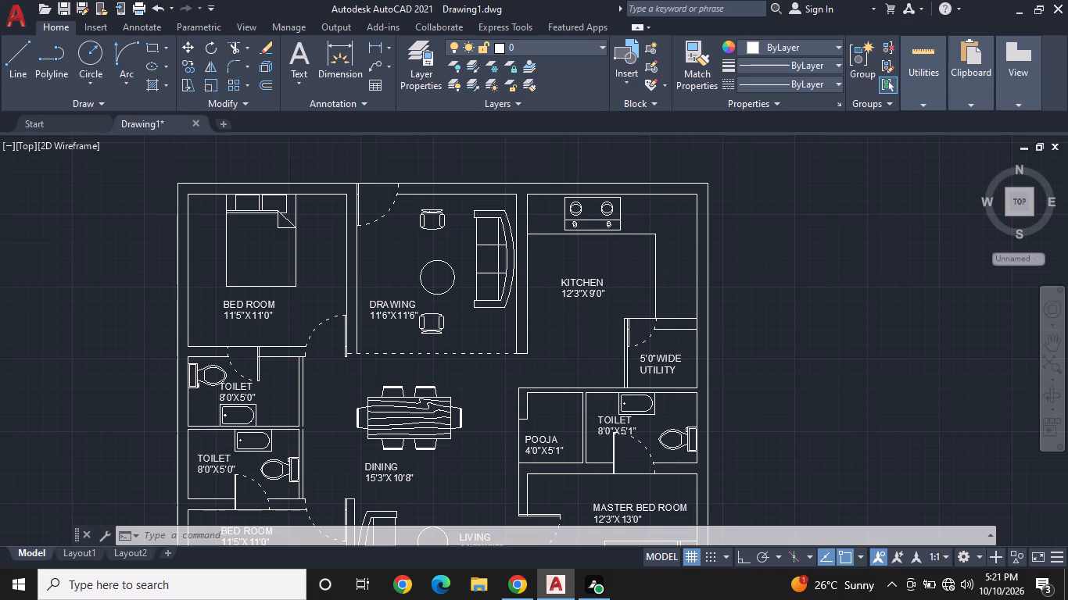
pyautogui.scroll(-2, 645, 264)
pyautogui.moveTo(647, 271); pyautogui.dragTo(443, 279, button='middle')
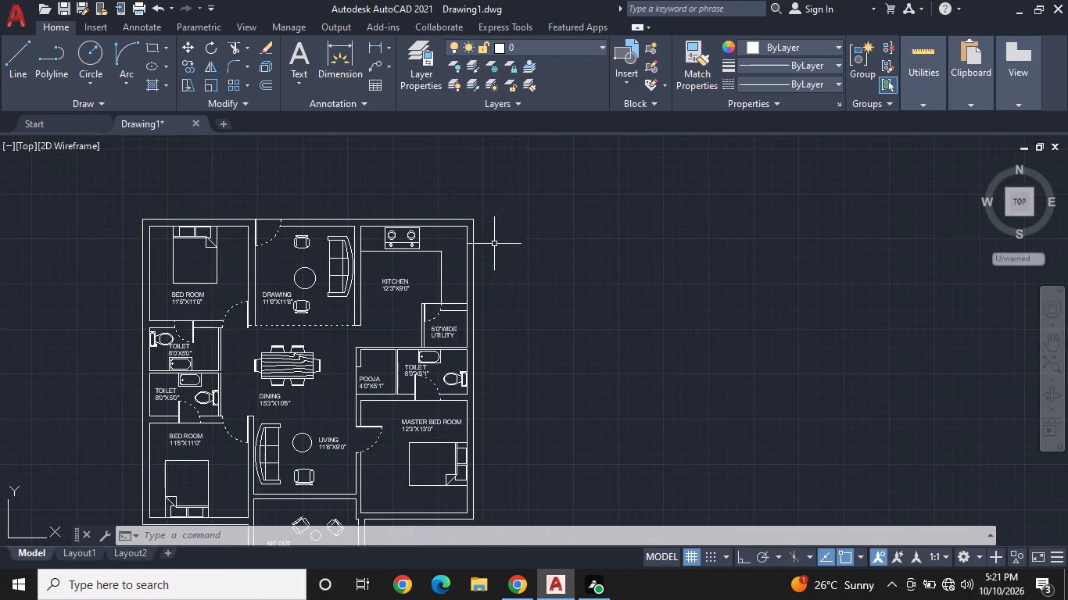
pyautogui.moveTo(503, 288); pyautogui.dragTo(539, 207, button='middle')
pyautogui.scroll(1, 519, 226)
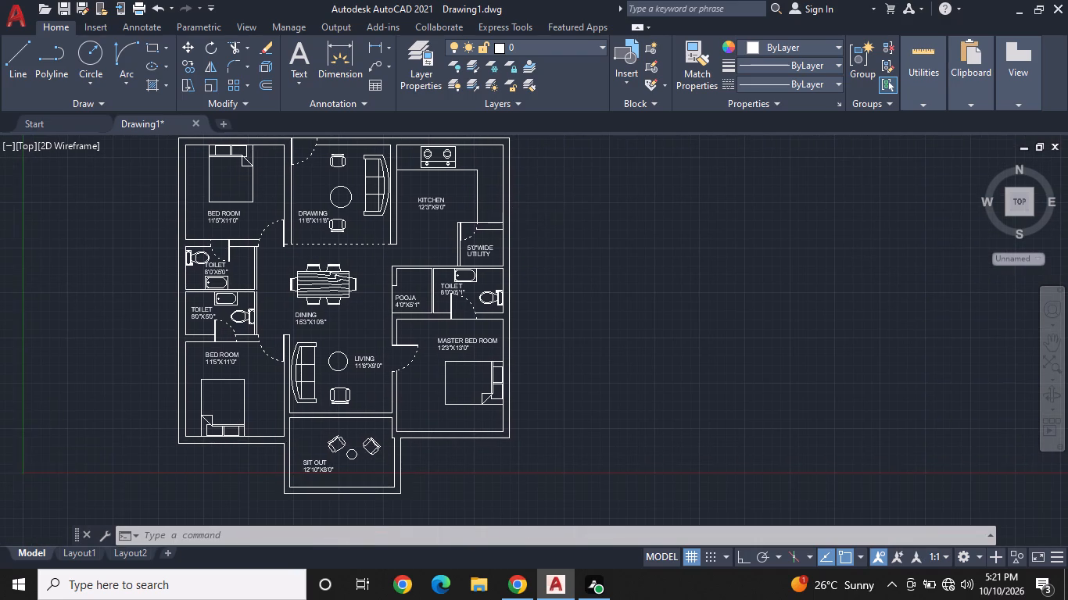
pyautogui.moveTo(516, 222); pyautogui.dragTo(565, 255, button='middle')
pyautogui.scroll(-1, 565, 255)
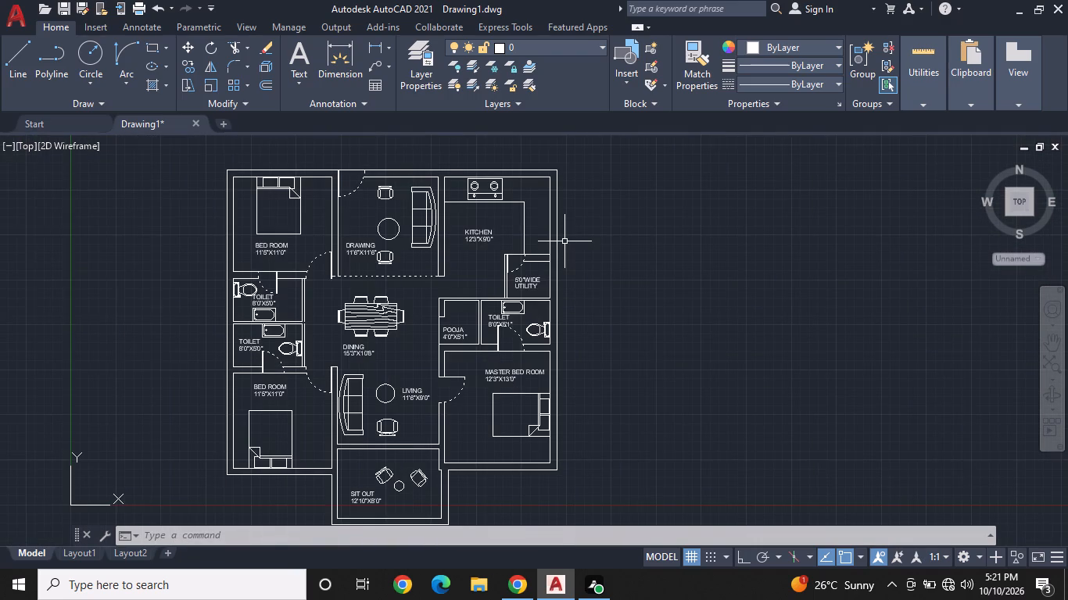
pyautogui.moveTo(569, 256); pyautogui.dragTo(575, 265, button='middle')
# With Ortho on, draw a projection about 4' long and 9" deep from the east outer wall's midpoint beside the KITCHEN.
pyautogui.click(23, 52)
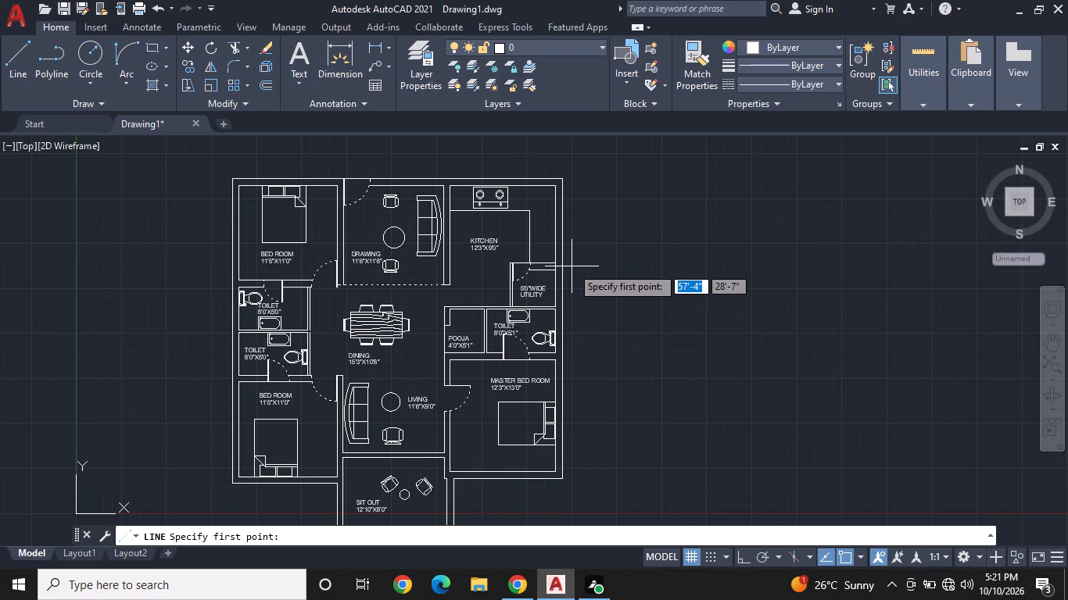
pyautogui.scroll(1, 573, 265)
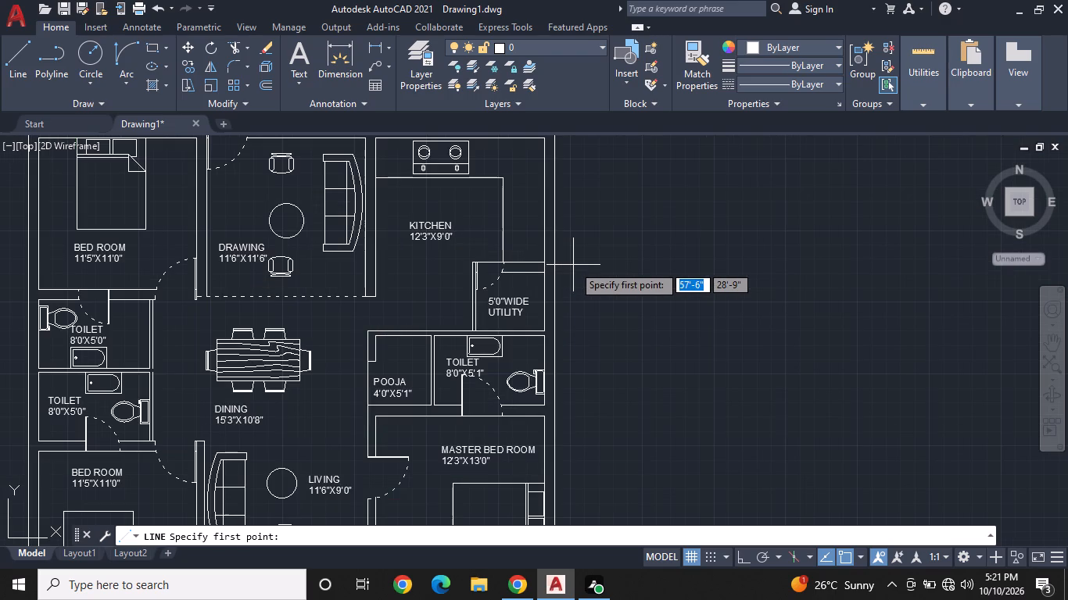
pyautogui.scroll(2, 492, 270)
pyautogui.scroll(-1, 523, 265)
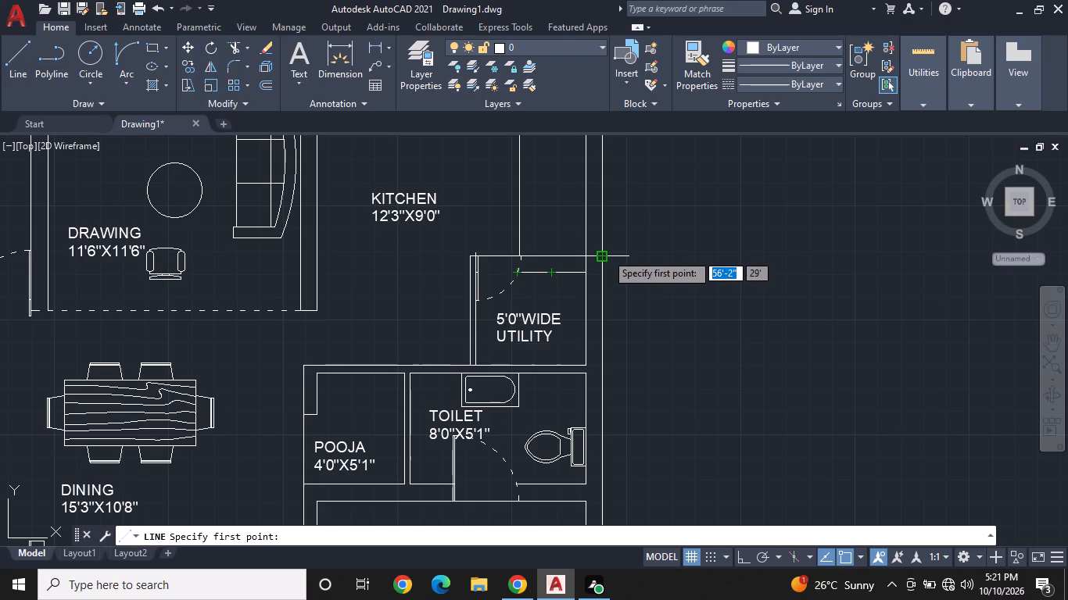
pyautogui.moveTo(618, 245); pyautogui.dragTo(609, 265, button='middle')
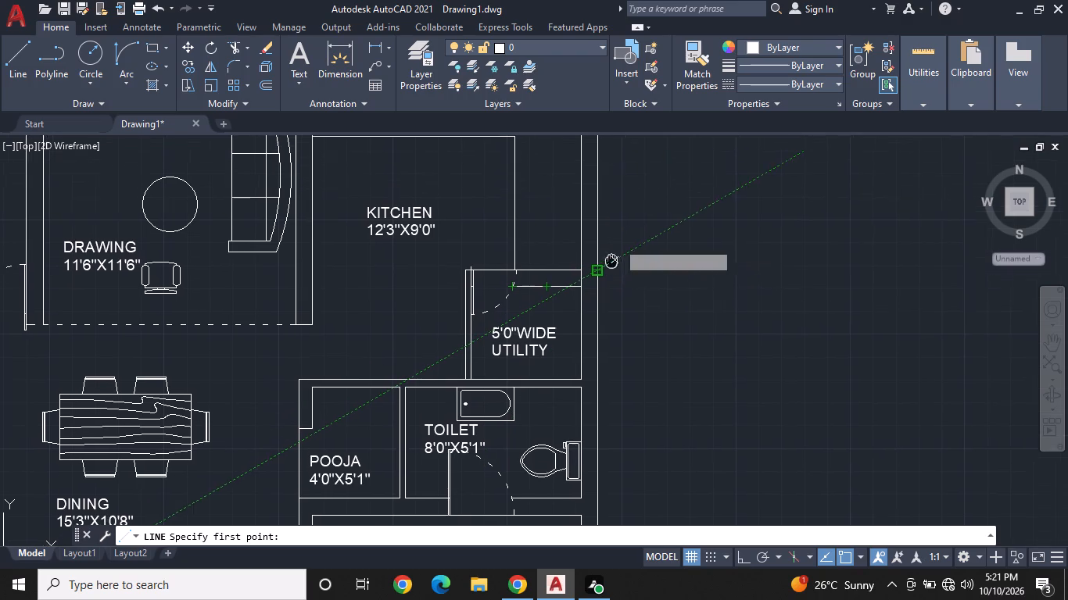
pyautogui.moveTo(609, 265); pyautogui.dragTo(598, 279, button='middle')
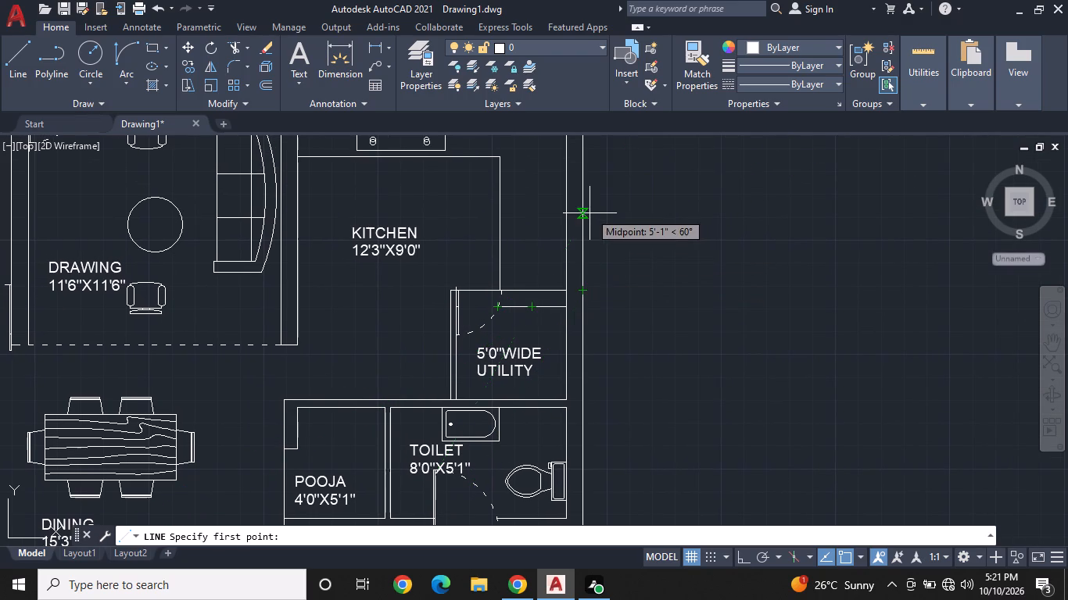
pyautogui.click(582, 213)
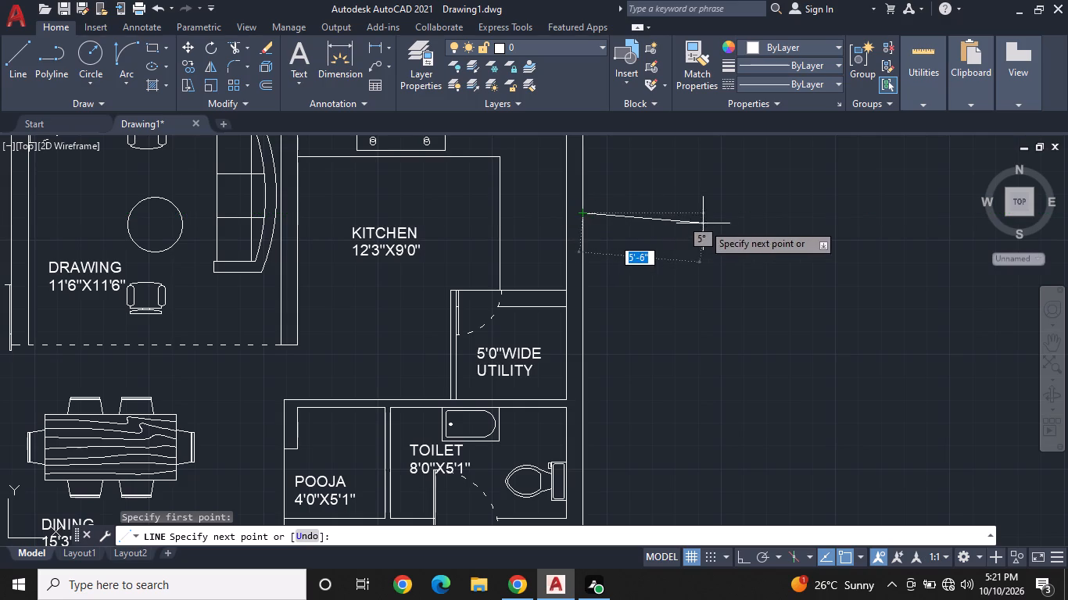
pyautogui.moveTo(690, 252); pyautogui.dragTo(552, 282, button='middle')
pyautogui.press('F8')
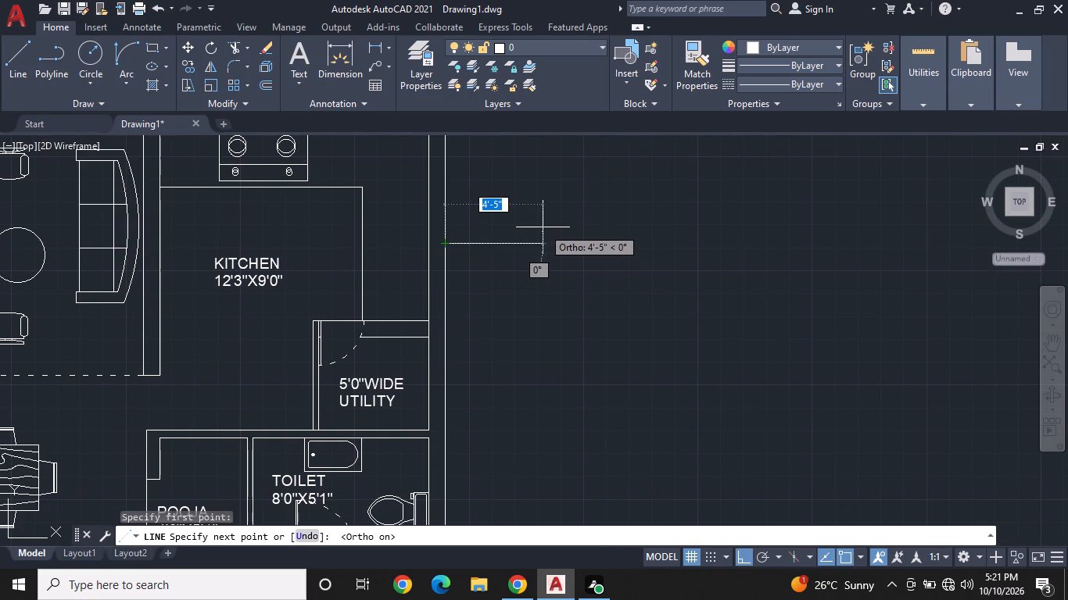
pyautogui.click(529, 239)
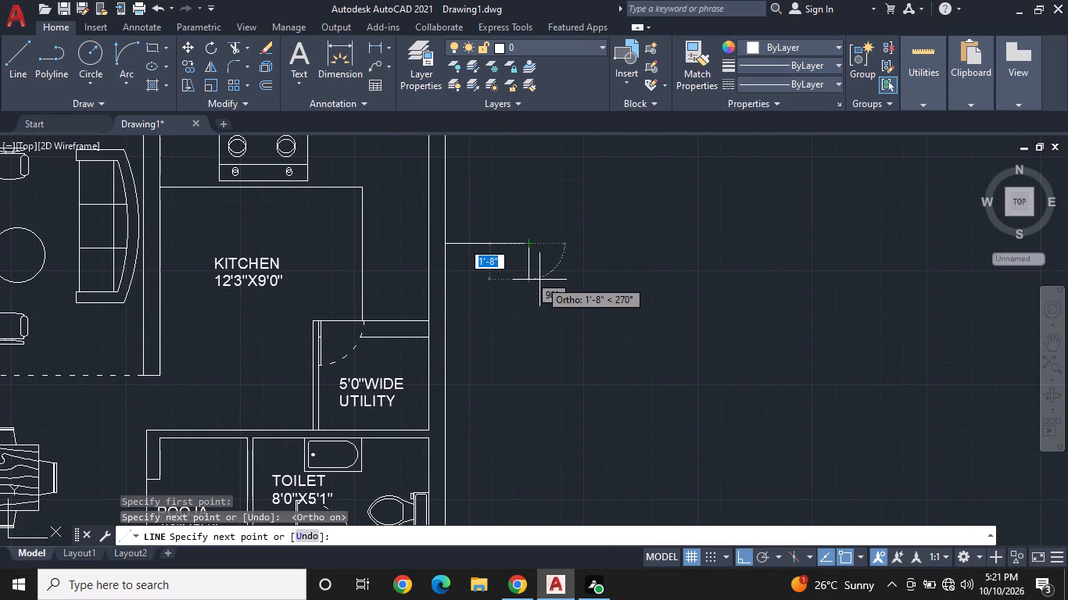
pyautogui.write('9"')
pyautogui.press('Return')
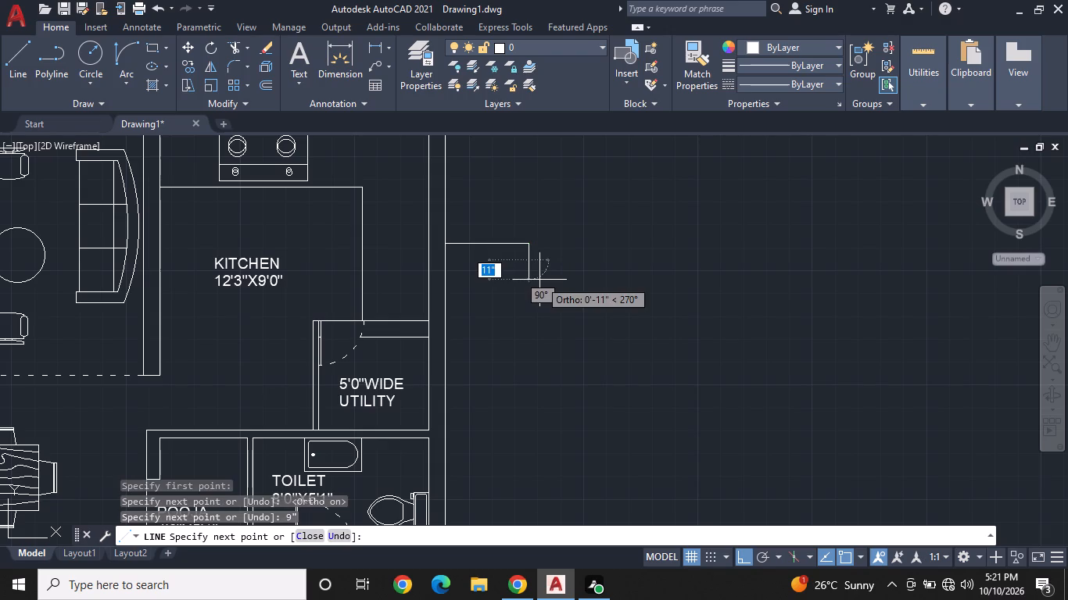
pyautogui.scroll(1, 437, 279)
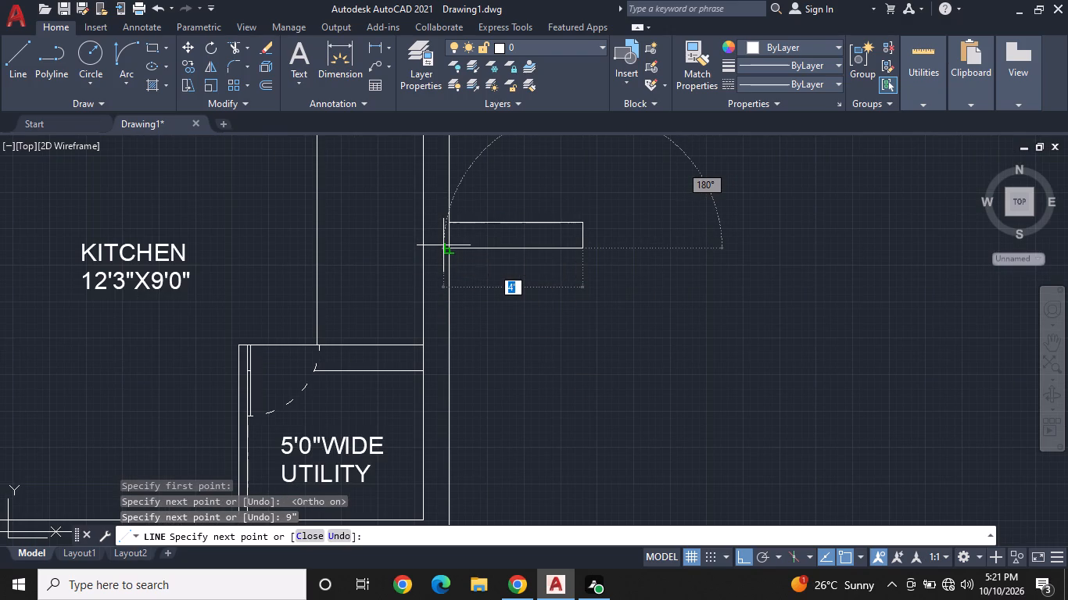
pyautogui.click(449, 248)
pyautogui.press('Escape')
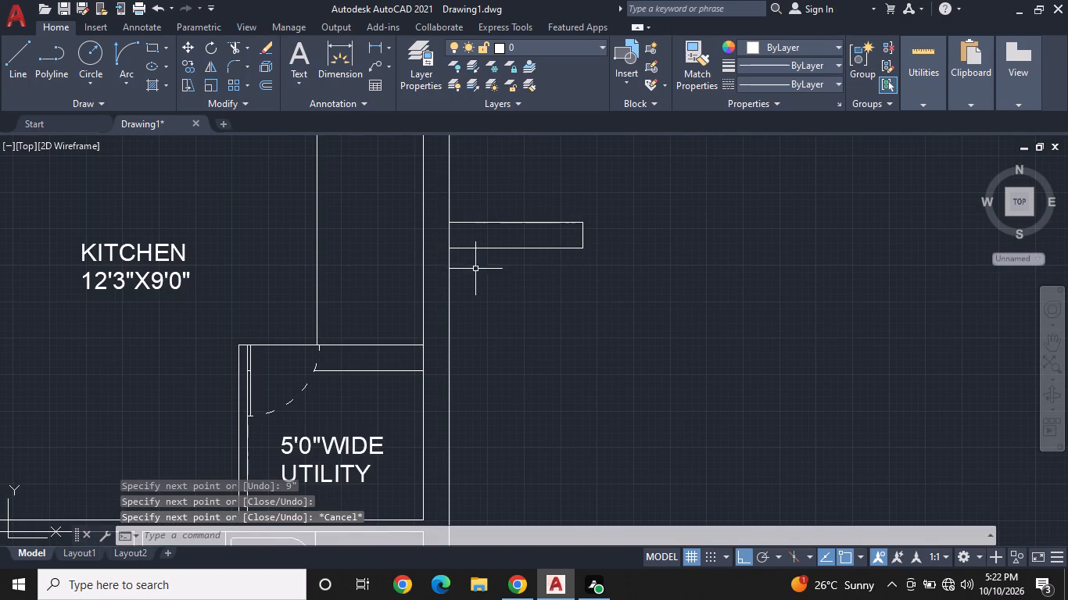
# Draw a second projection about 3'-10" long and 9" deep from the east outer wall, aligned with the TOILET and MASTER BED ROOM dividing wall.
pyautogui.moveTo(522, 316); pyautogui.dragTo(482, 230, button='middle')
pyautogui.scroll(-1, 484, 242)
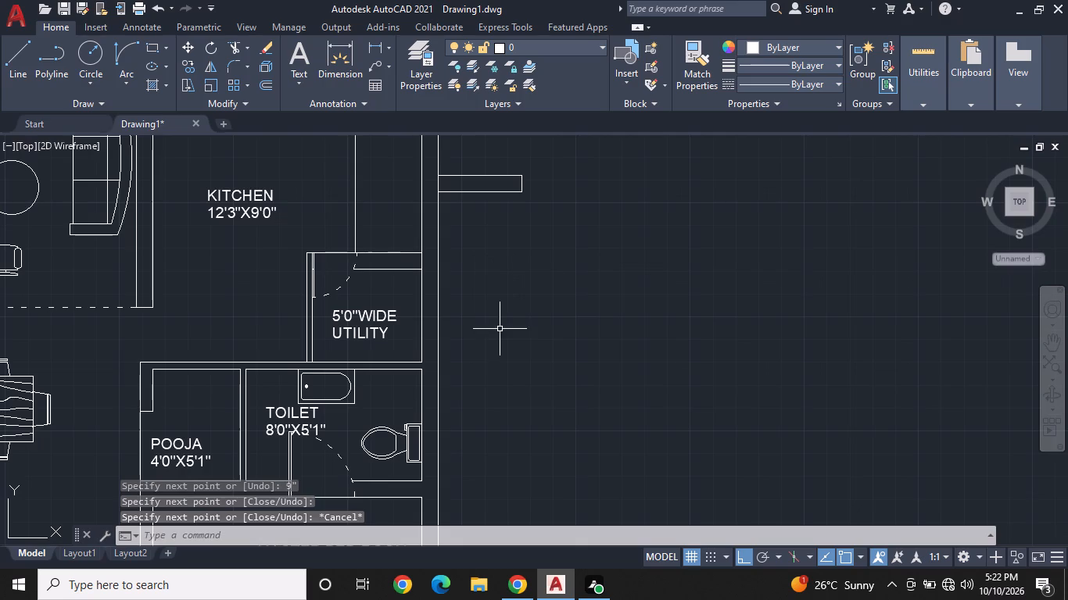
pyautogui.moveTo(500, 329); pyautogui.dragTo(496, 246, button='middle')
pyautogui.moveTo(504, 268); pyautogui.dragTo(515, 202, button='middle')
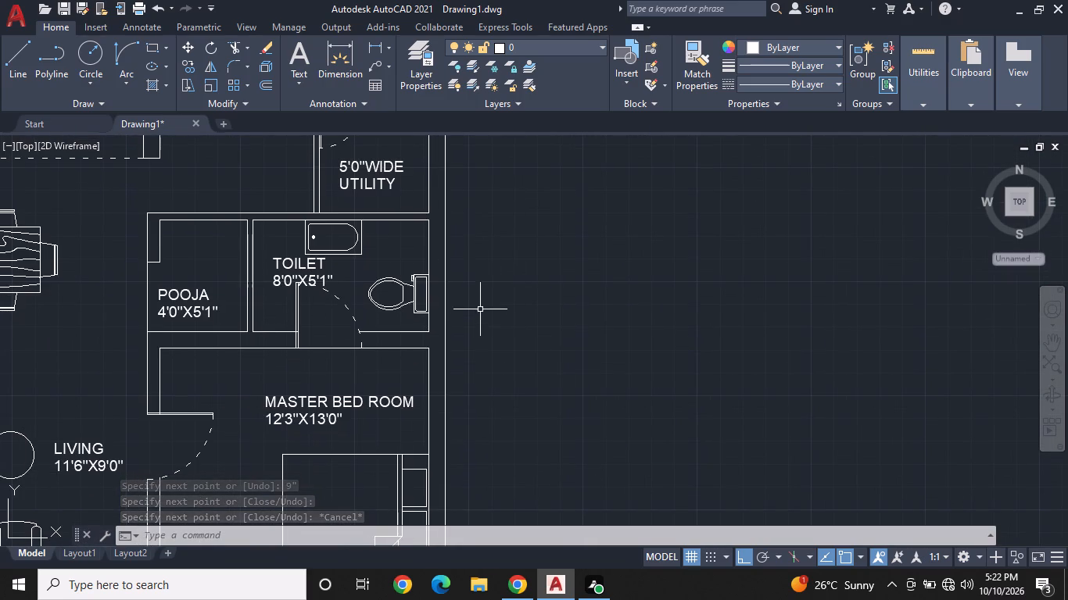
pyautogui.write('L')
pyautogui.press('space')
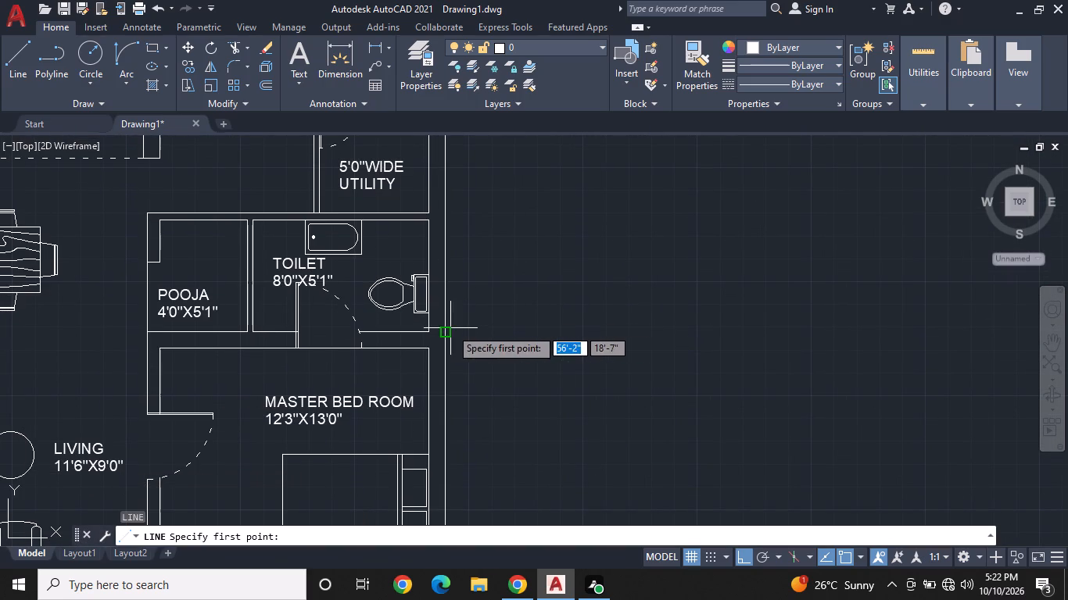
pyautogui.scroll(1, 422, 330)
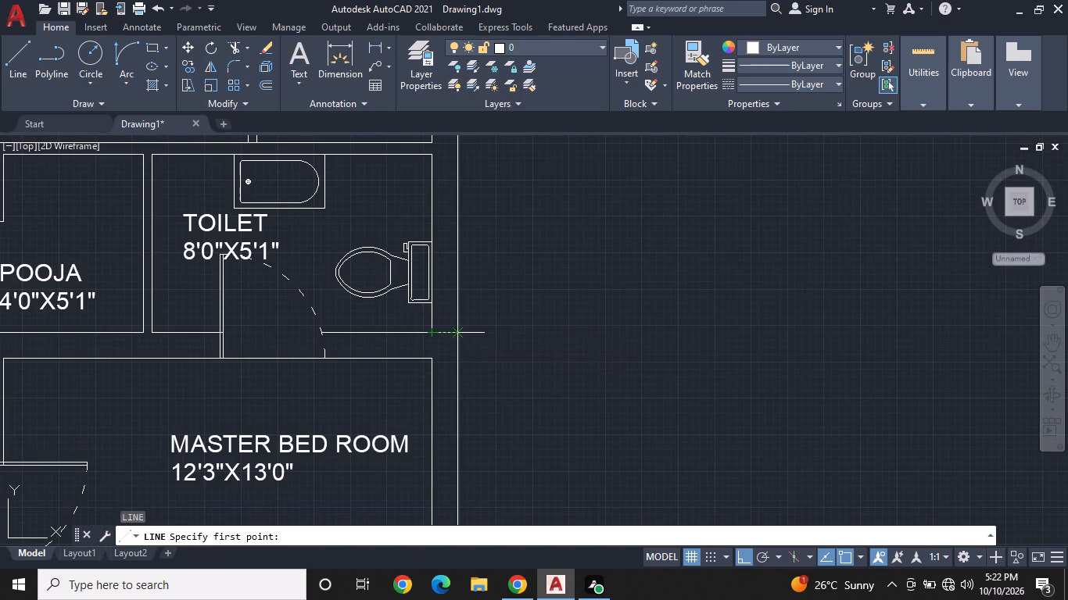
pyautogui.click(456, 330)
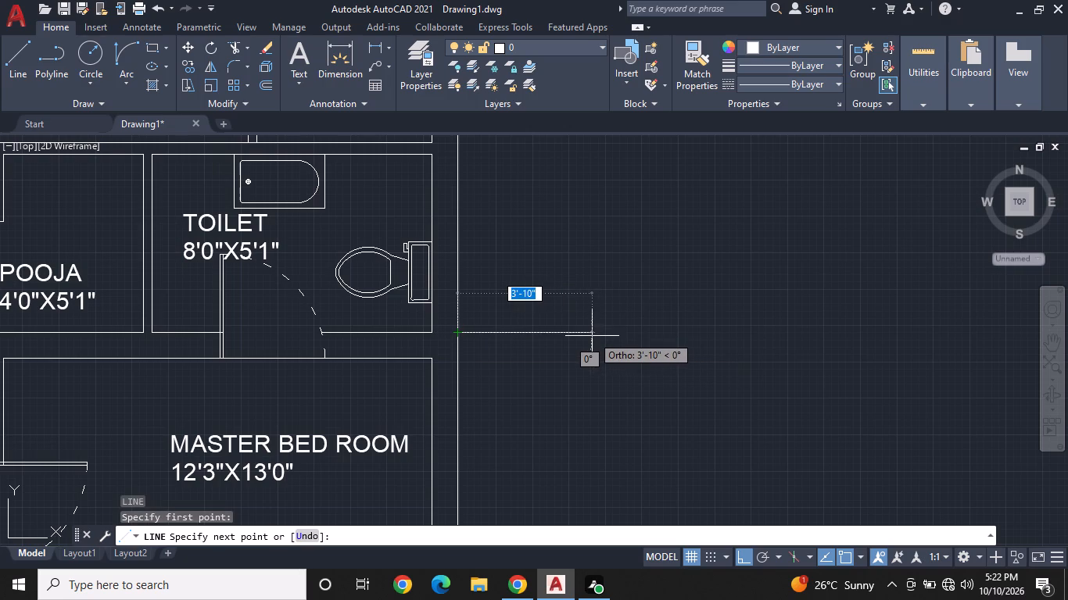
pyautogui.click(591, 336)
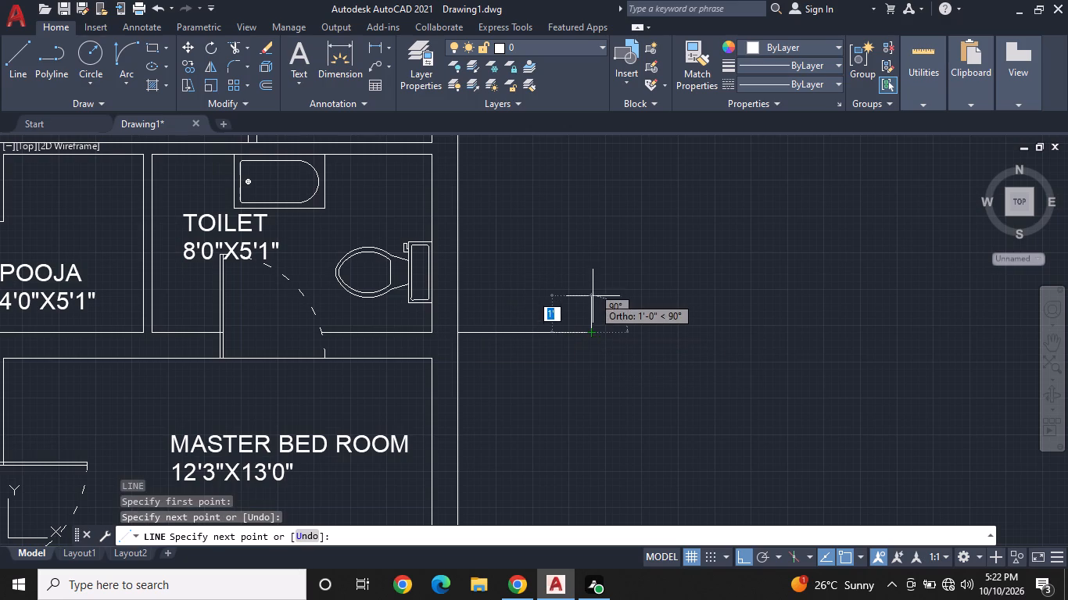
pyautogui.moveTo(589, 297); pyautogui.dragTo(589, 392, button='middle')
pyautogui.moveTo(589, 406); pyautogui.dragTo(589, 287, button='middle')
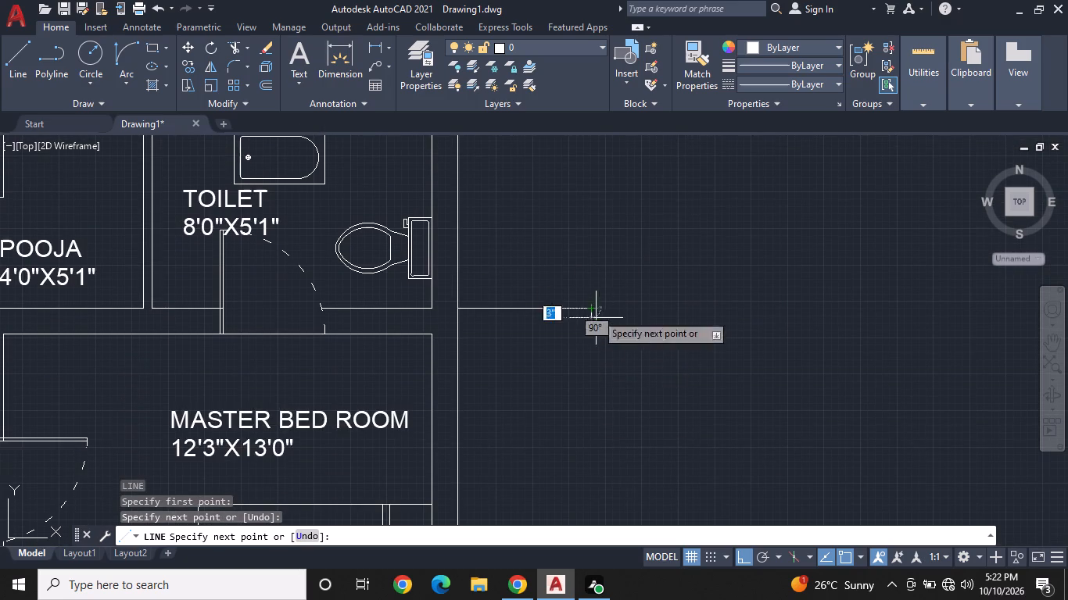
pyautogui.write('9"')
pyautogui.press('Return')
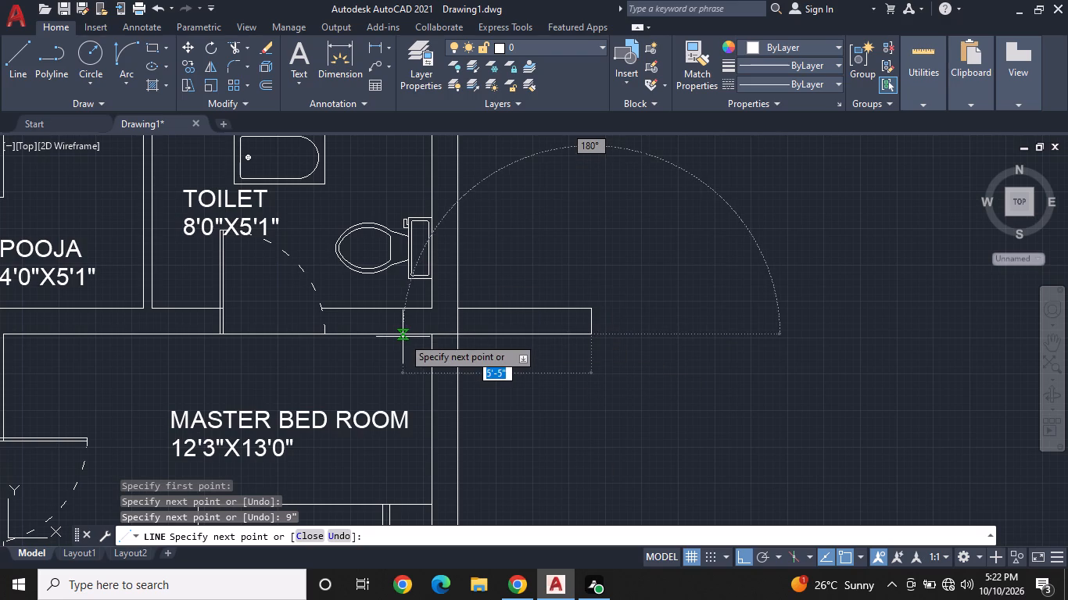
pyautogui.click(456, 334)
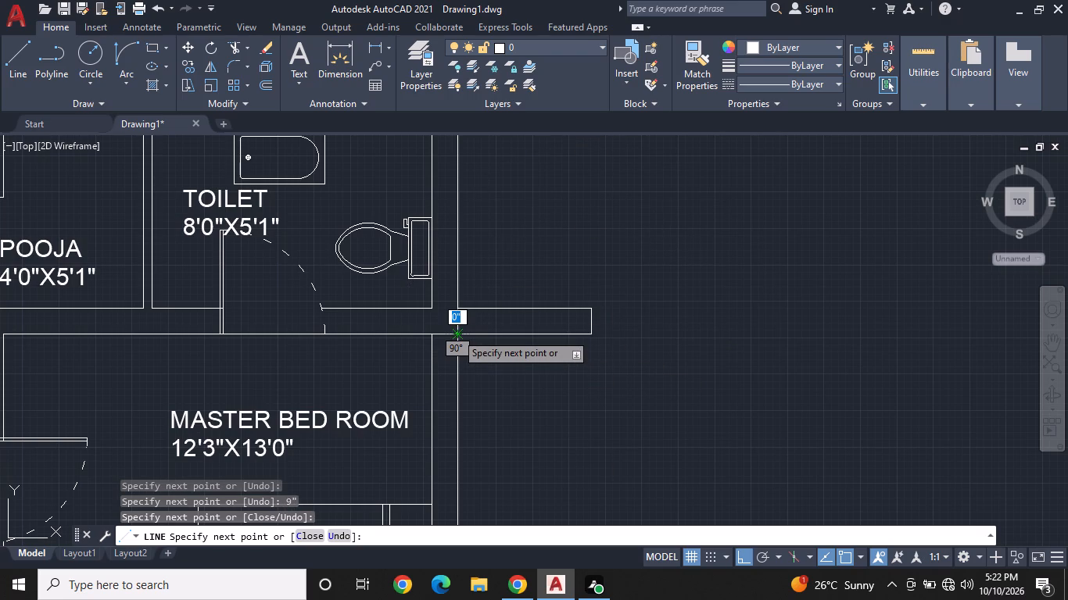
pyautogui.press('space')
# Draw a short, narrow wall stub northward from the outer end of the southern projection, closing back onto its upper edge.
pyautogui.moveTo(568, 330); pyautogui.dragTo(569, 350, button='middle')
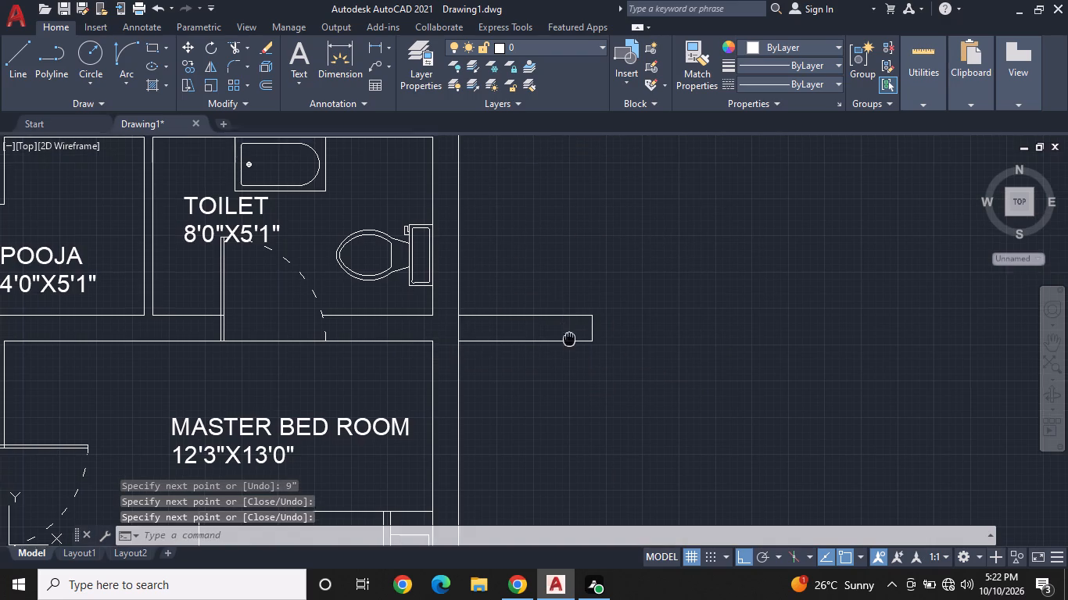
pyautogui.moveTo(569, 350); pyautogui.dragTo(492, 434, button='middle')
pyautogui.press('space')
pyautogui.click(512, 415)
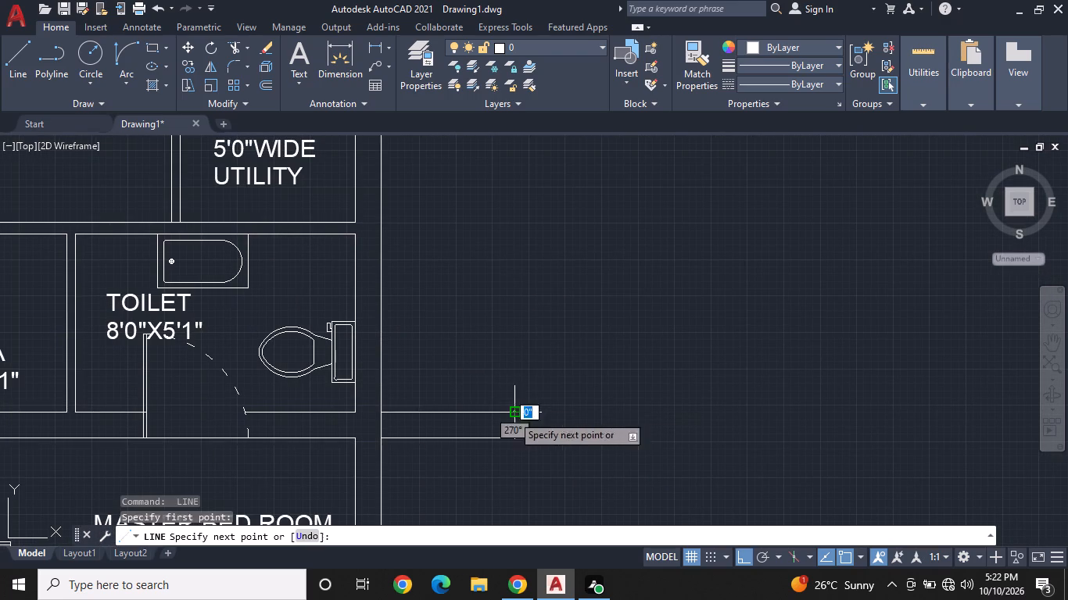
pyautogui.click(513, 327)
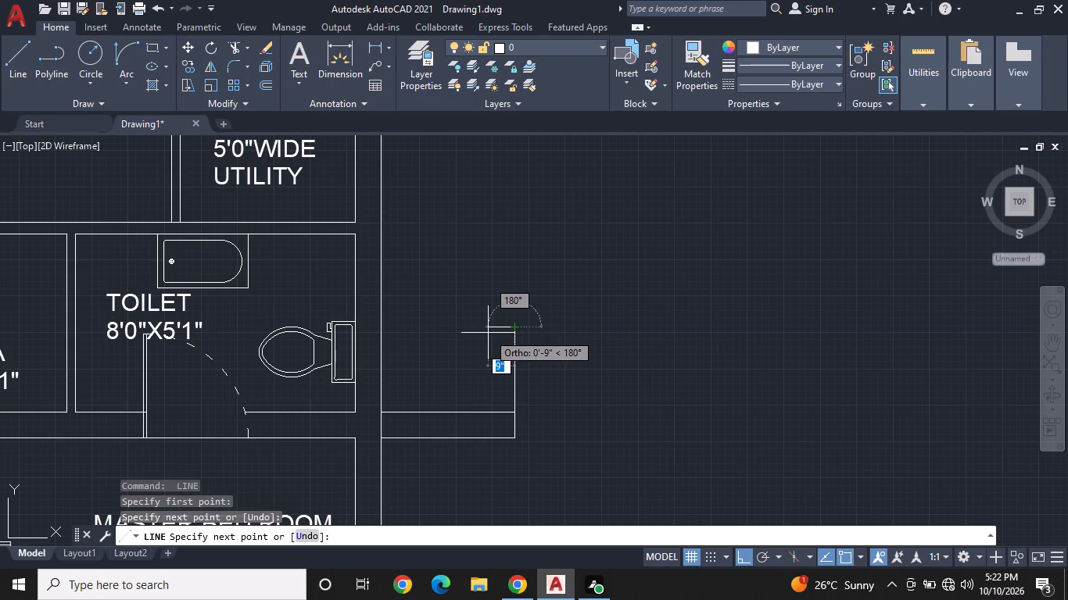
pyautogui.click(496, 331)
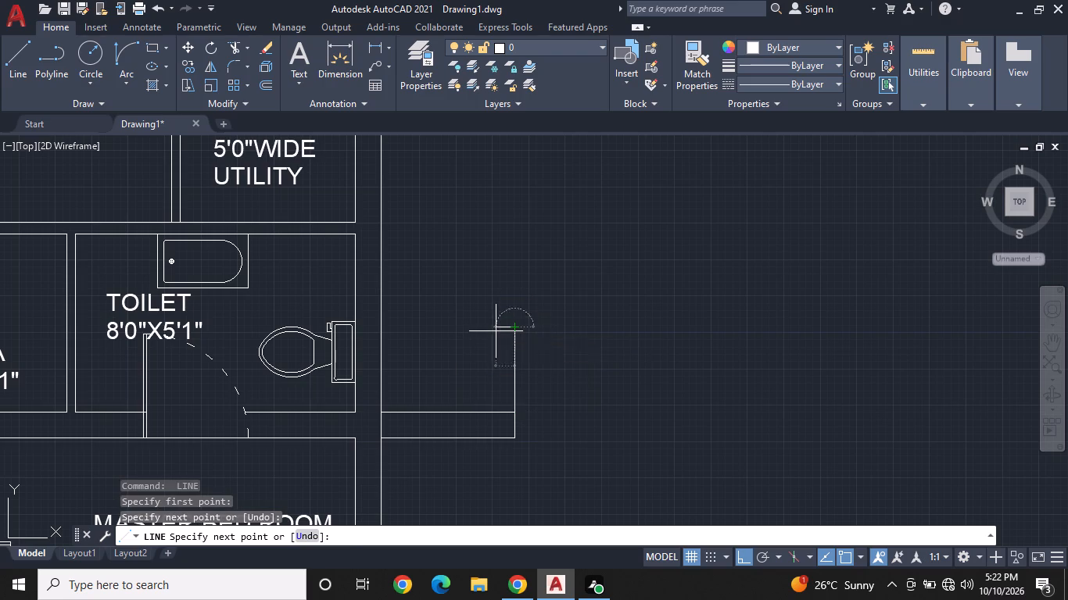
pyautogui.click(498, 408)
pyautogui.press('n')
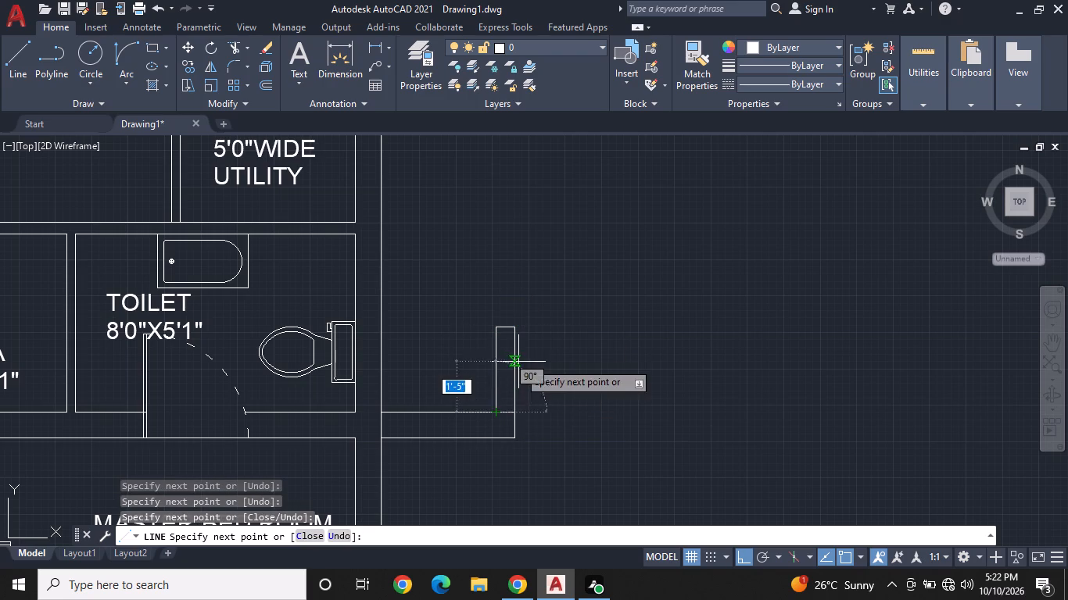
pyautogui.moveTo(528, 380); pyautogui.dragTo(541, 451, button='middle')
pyautogui.press('n')
pyautogui.press('Escape')
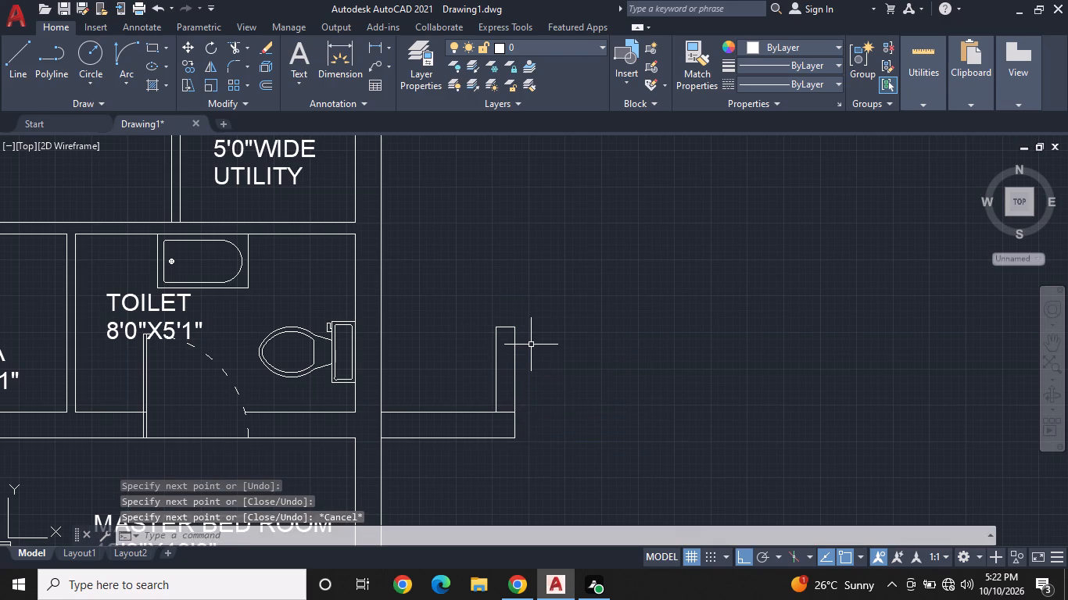
# Draw a vertical line from the northern projection's lower outer corner to the top outer corner of the wall stub.
pyautogui.moveTo(541, 364); pyautogui.dragTo(547, 430, button='middle')
pyautogui.middleClick(547, 430)
pyautogui.scroll(-1, 547, 430)
pyautogui.write('L')
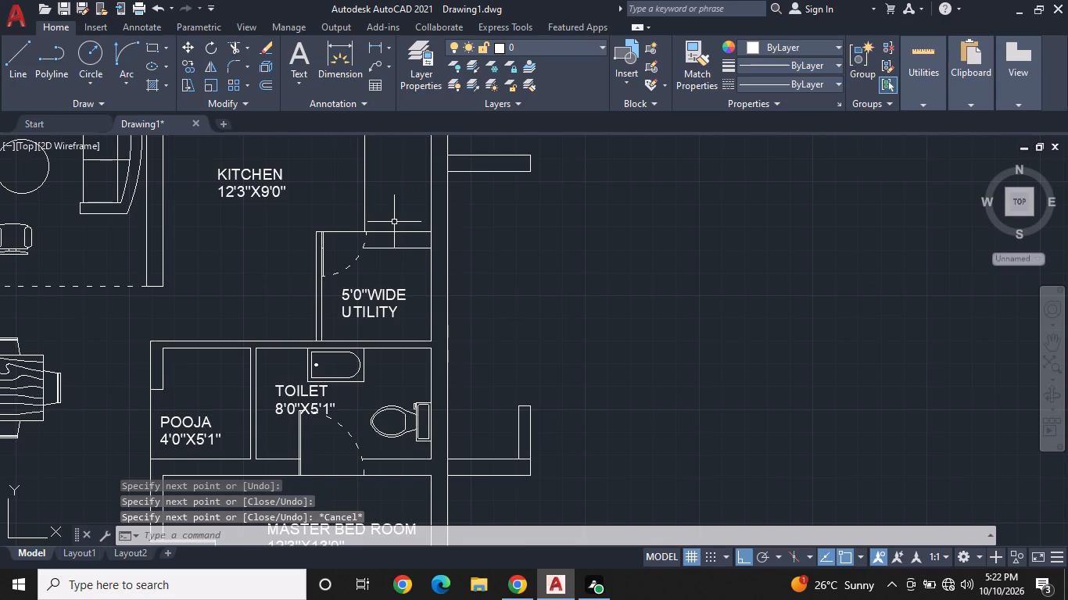
pyautogui.press('space')
pyautogui.click(529, 174)
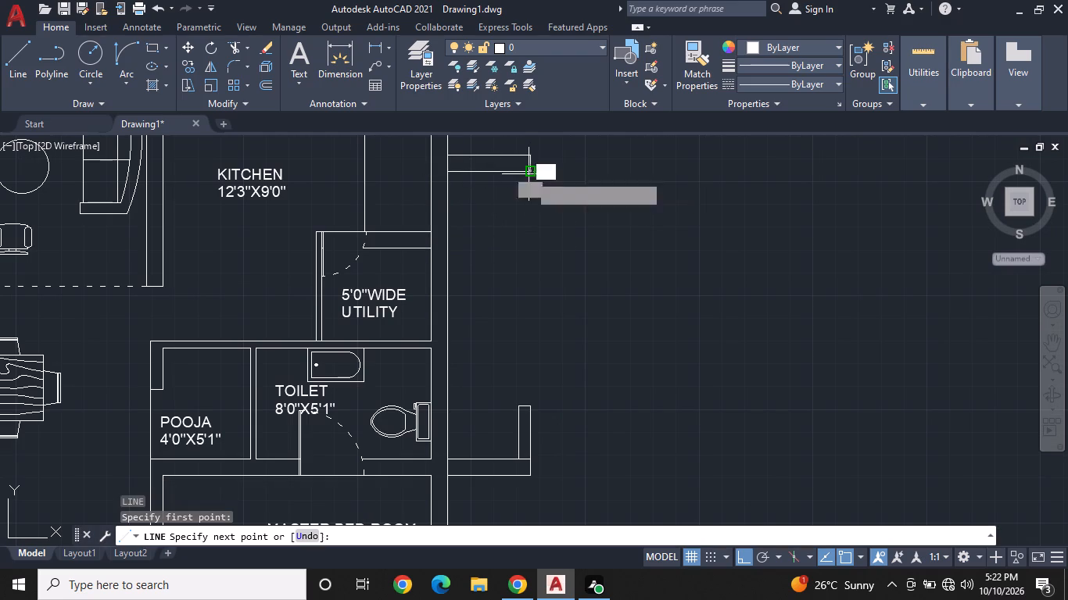
pyautogui.click(533, 405)
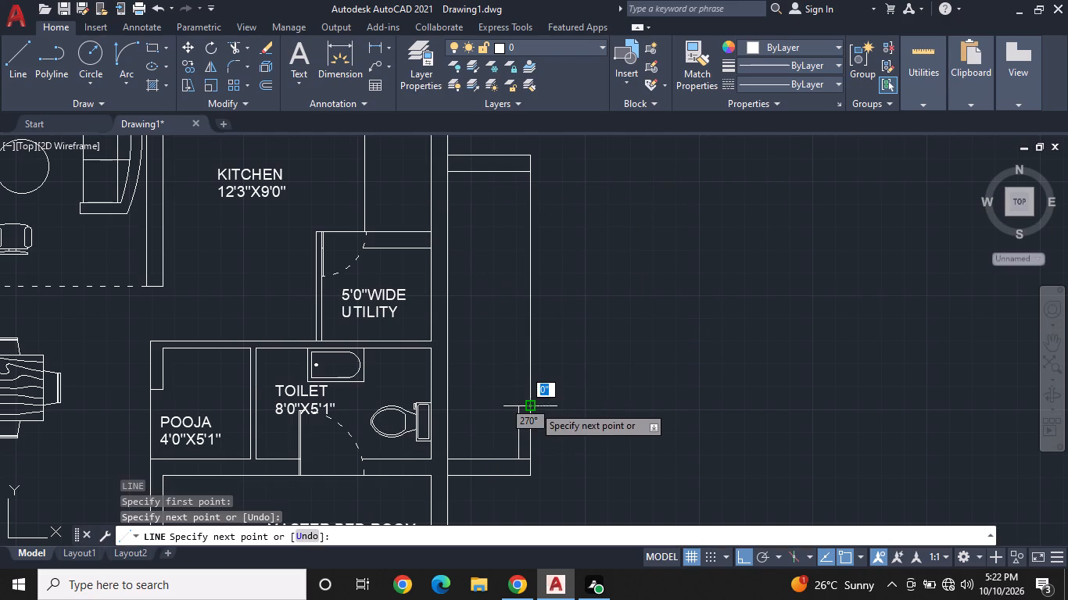
pyautogui.press('space')
# Copy the UTILITY text about 5'-11" horizontally east into the new space outside the east outer wall.
pyautogui.scroll(-1, 521, 361)
pyautogui.moveTo(516, 355); pyautogui.dragTo(536, 309, button='middle')
pyautogui.scroll(2, 456, 291)
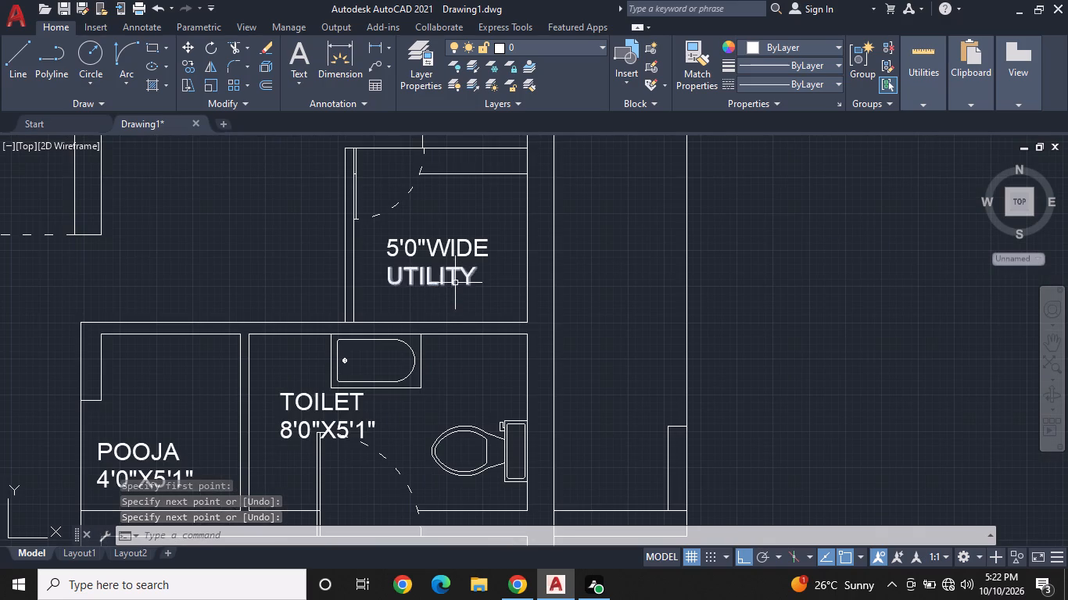
pyautogui.click(454, 279)
pyautogui.rightClick(454, 279)
pyautogui.click(500, 320)
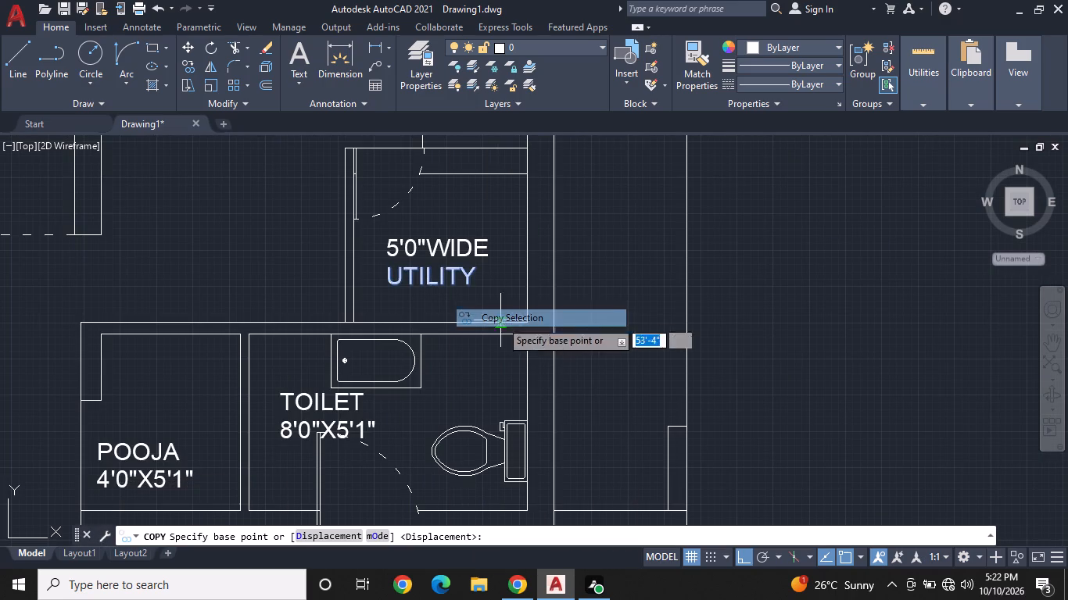
pyautogui.click(385, 284)
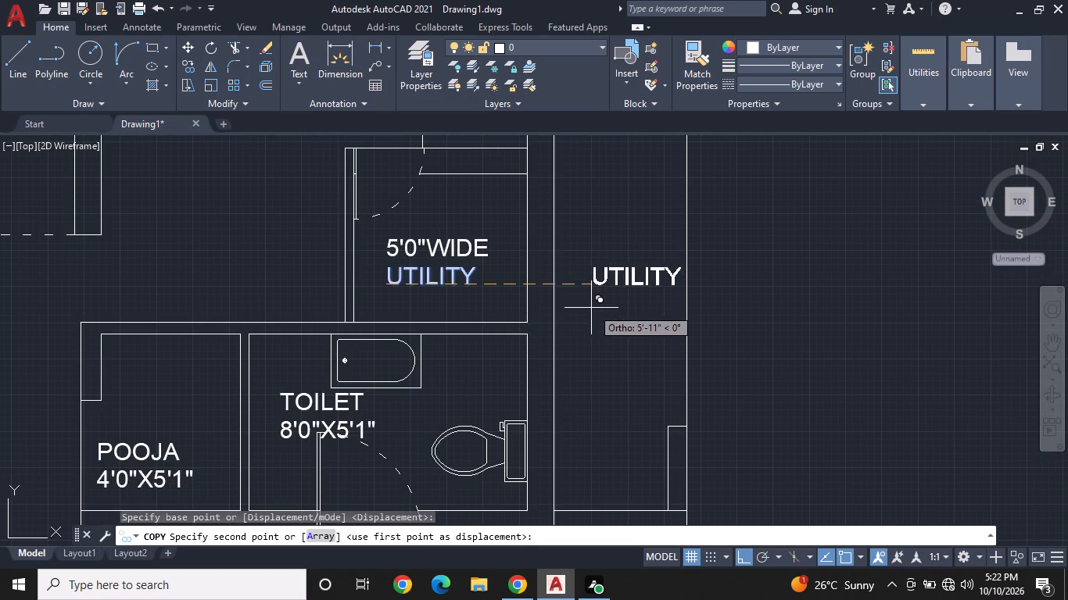
pyautogui.click(591, 308)
pyautogui.press('Escape')
# Rotate the copied UTILITY text outside the east outer wall about its lower-left corner so it reads vertically upward.
pyautogui.click(609, 280)
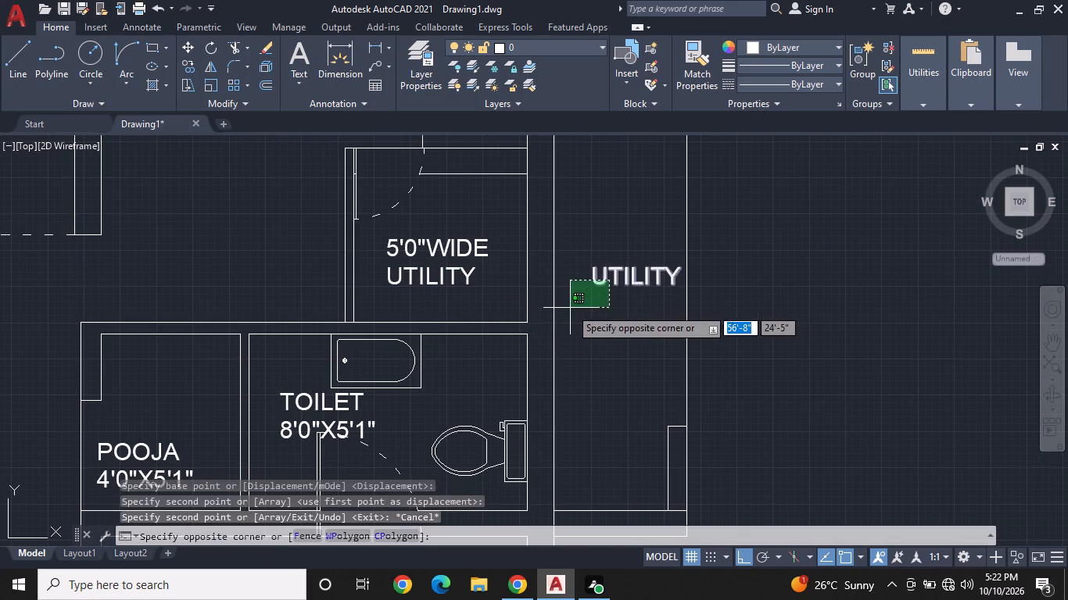
pyautogui.click(569, 308)
pyautogui.rightClick(582, 304)
pyautogui.click(631, 353)
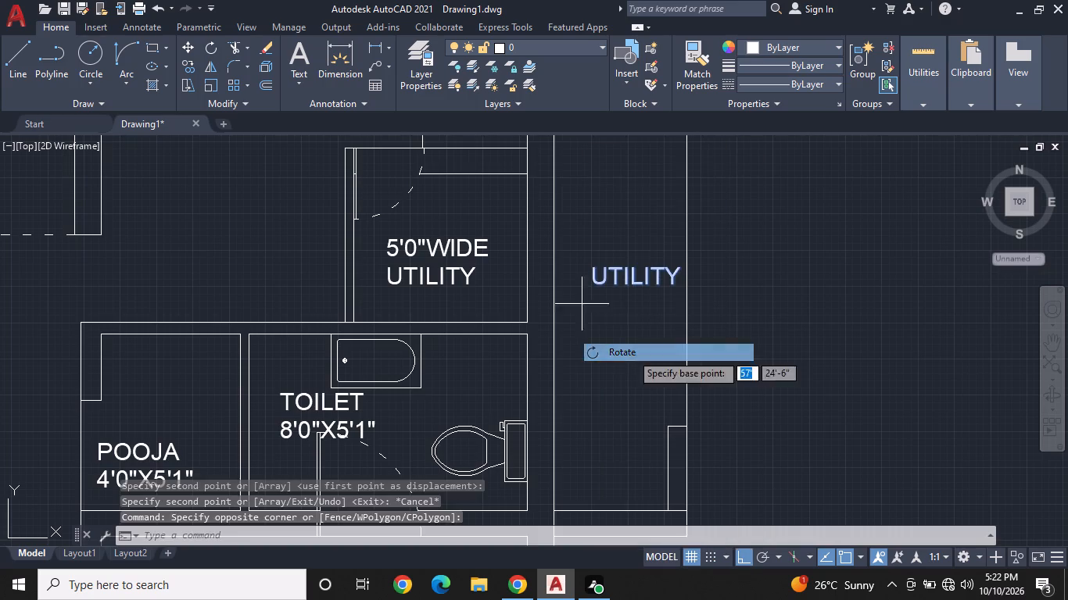
pyautogui.click(592, 290)
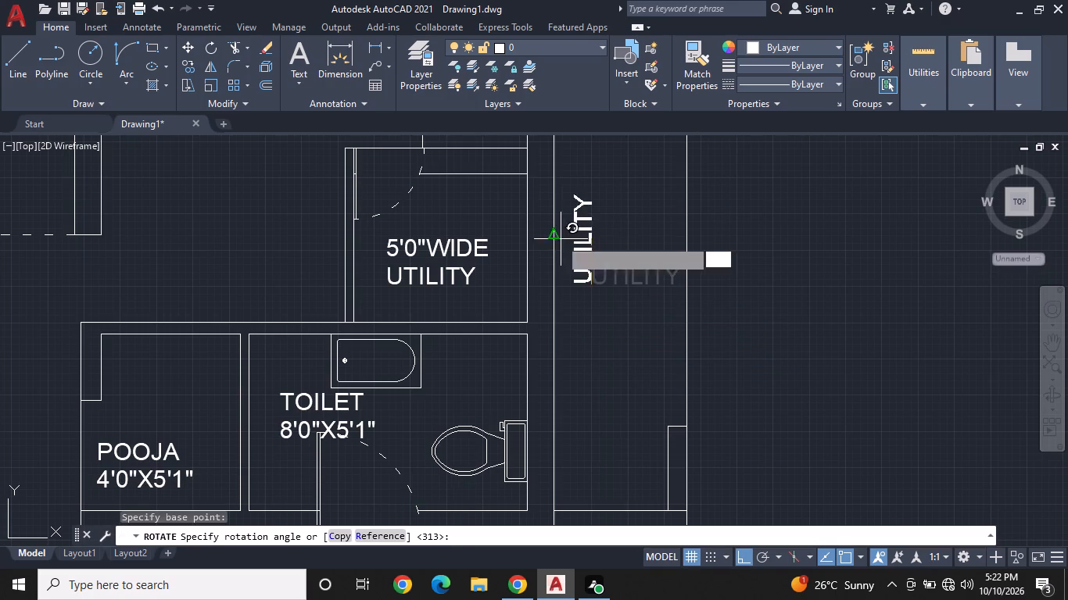
pyautogui.click(593, 239)
# Change the wording of the vertical UTILITY text outside the east outer wall to SERVICE LEDGE.
pyautogui.doubleClick(586, 249)
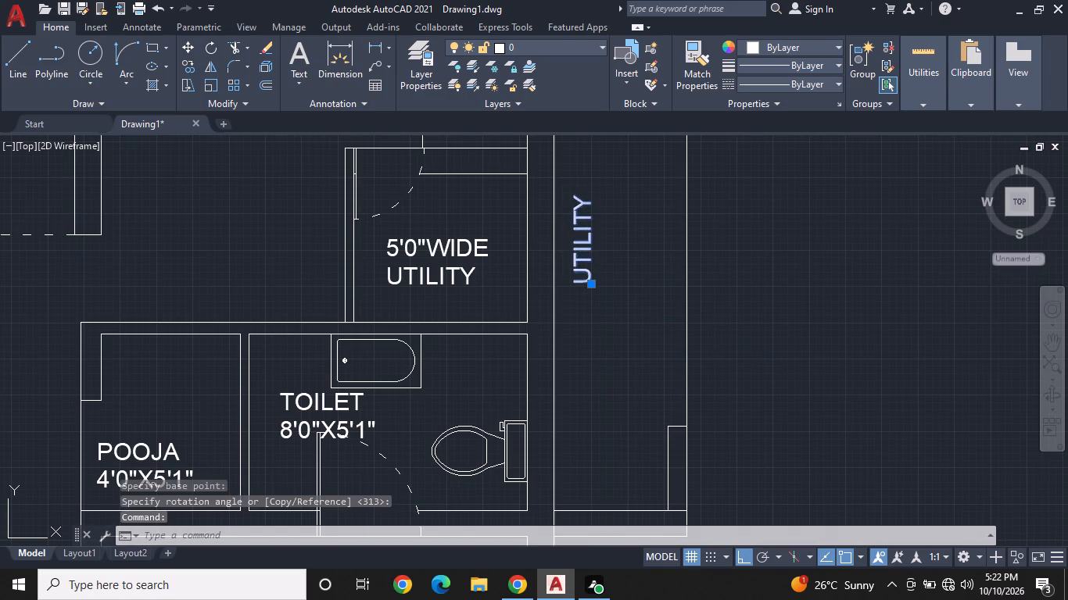
pyautogui.press('BackSpace')
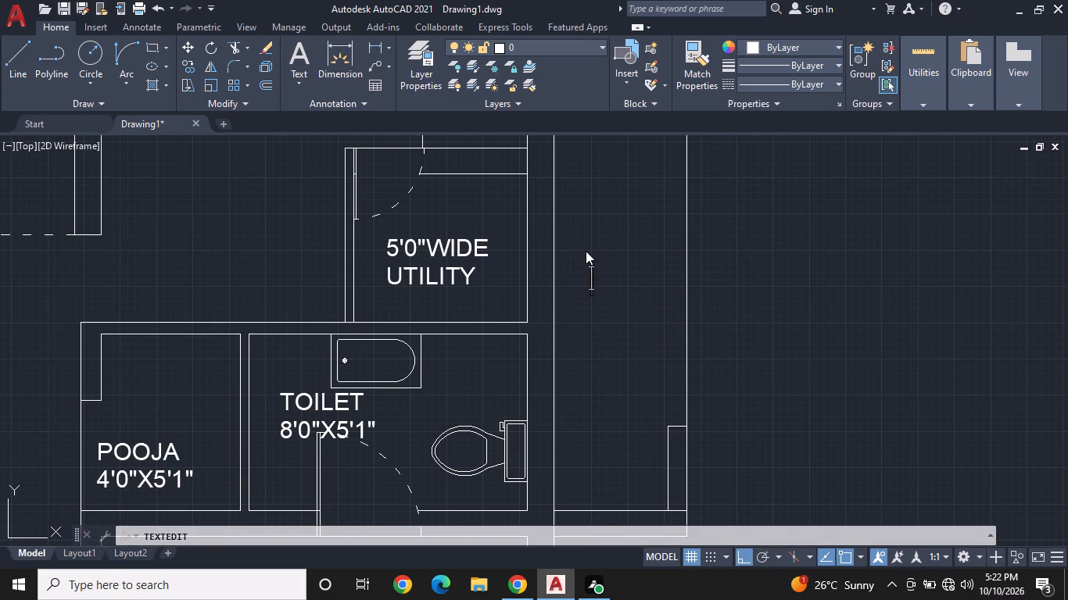
pyautogui.write('AS')
pyautogui.press('BackSpace')
pyautogui.press('BackSpace')
pyautogui.write('SE')
pyautogui.write('RR')
pyautogui.press('BackSpace')
pyautogui.write('VI')
pyautogui.press('e')
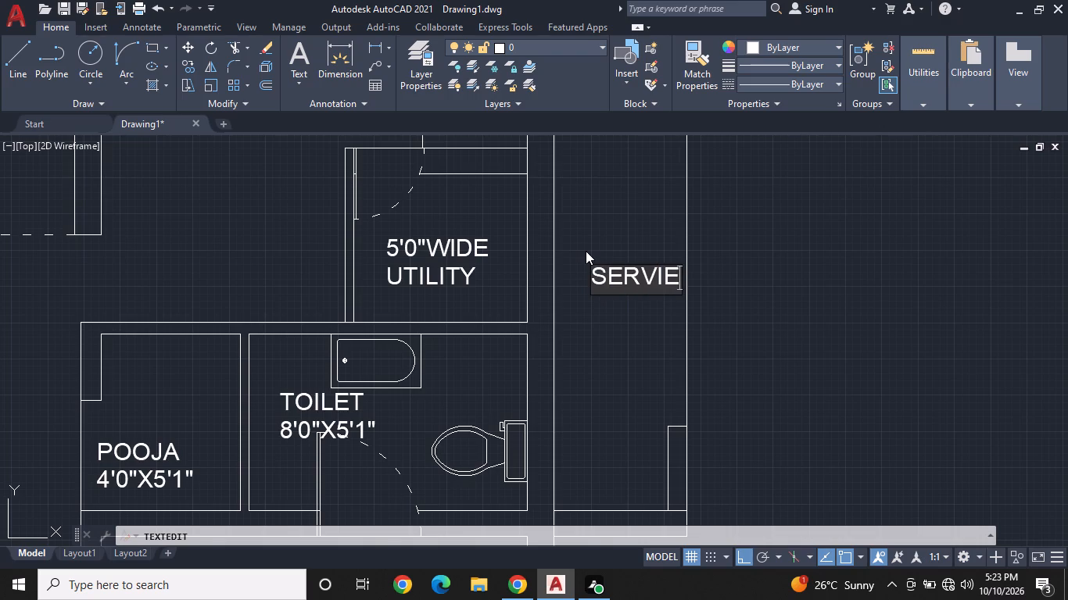
pyautogui.press('BackSpace')
pyautogui.write('CEV')
pyautogui.press('BackSpace')
pyautogui.press('space')
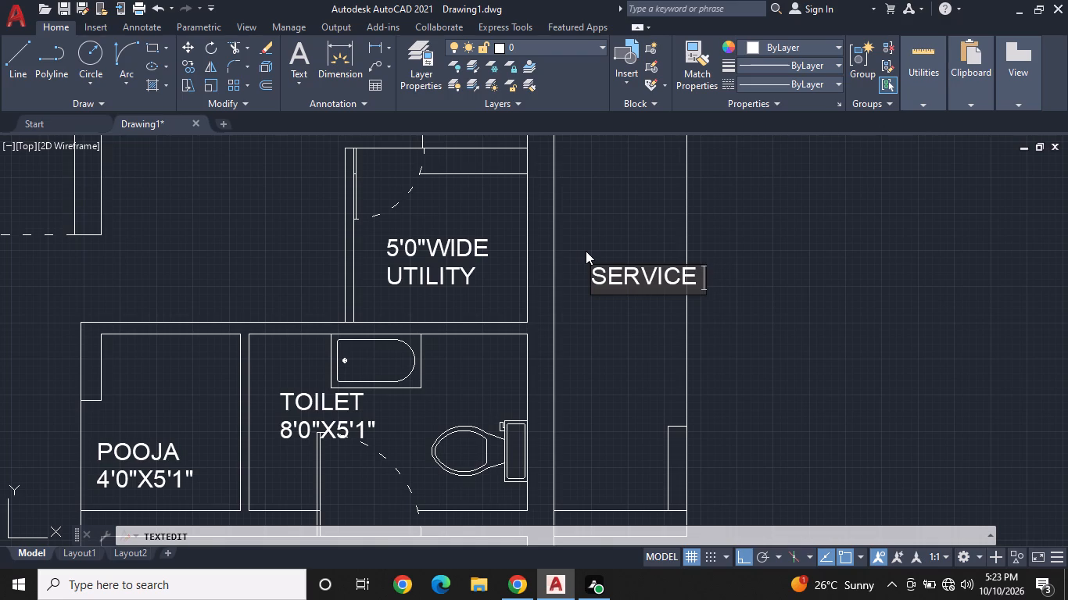
pyautogui.write('LEDE')
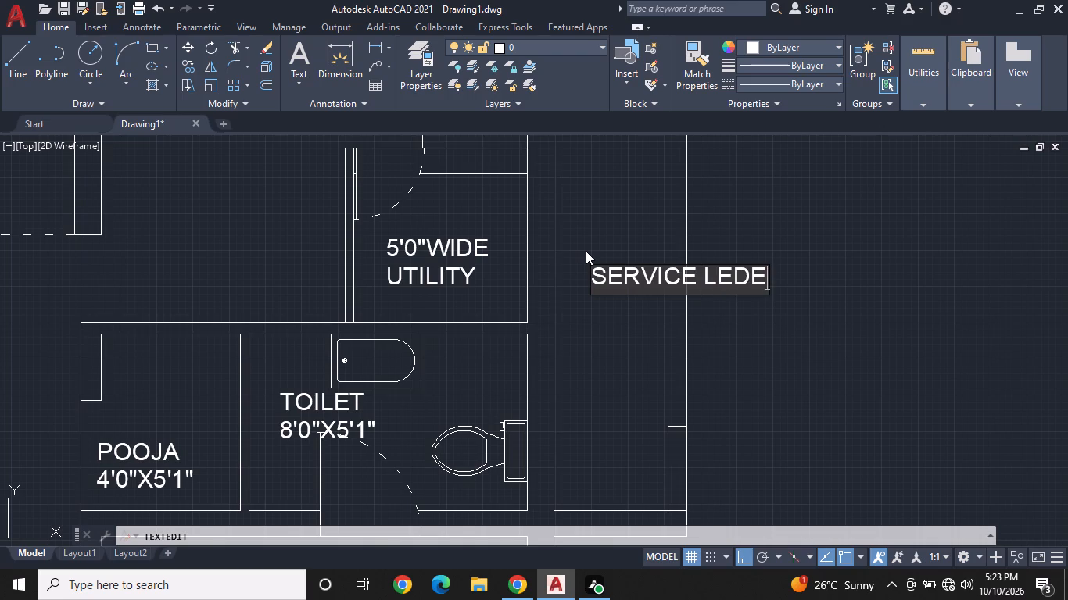
pyautogui.press('BackSpace')
pyautogui.write('GE')
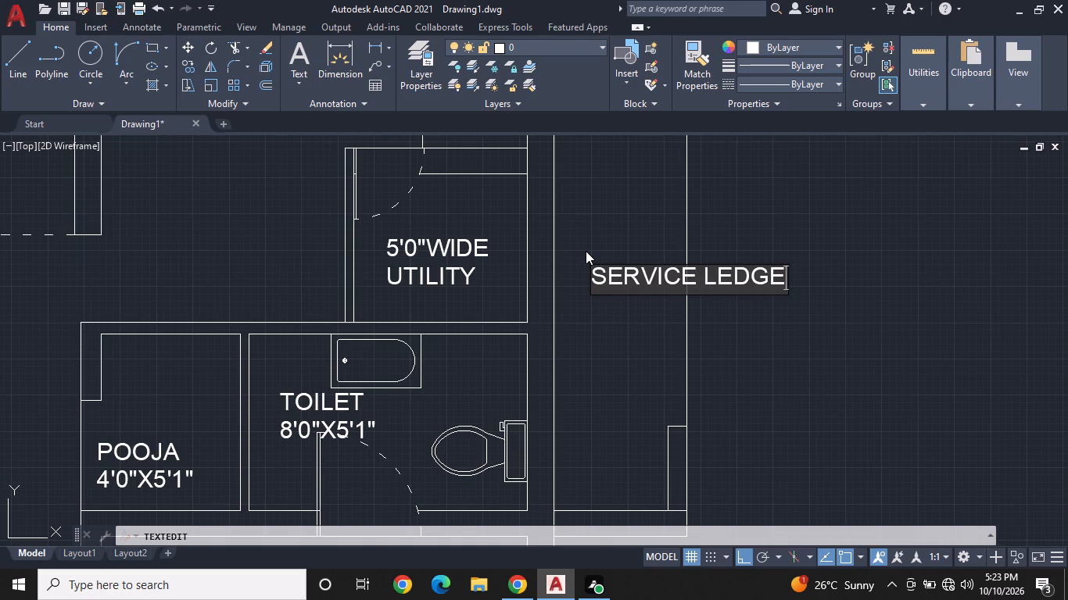
pyautogui.press('Return')
pyautogui.scroll(-1, 586, 251)
pyautogui.moveTo(586, 251); pyautogui.dragTo(591, 291, button='middle')
pyautogui.press('Escape')
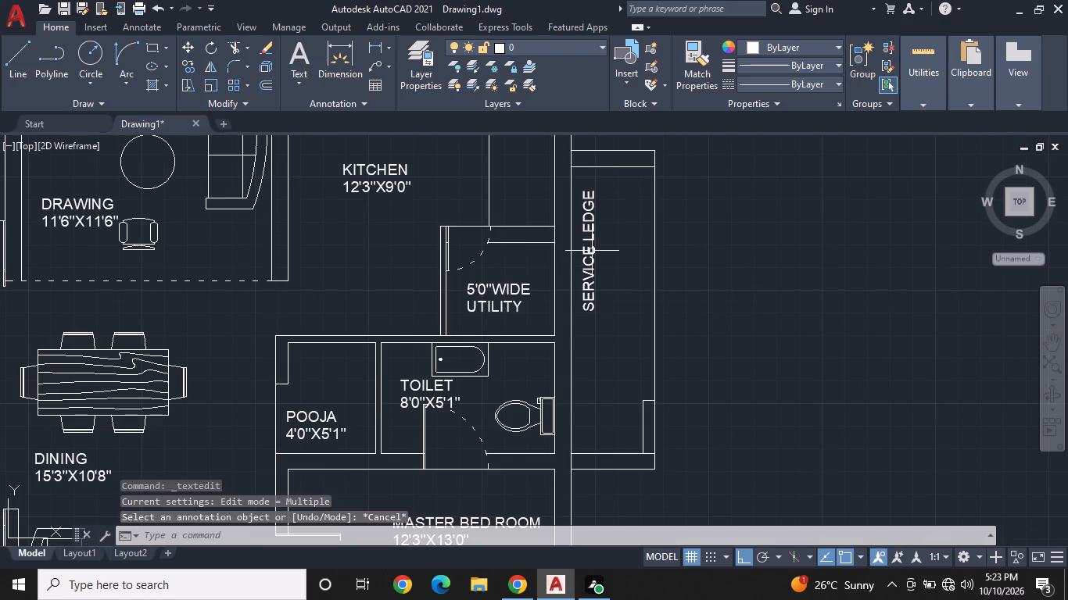
# Trim the line across the southern projection's wall stub and the east outer wall face between each projection's two edges.
pyautogui.write('TR')
pyautogui.press('space')
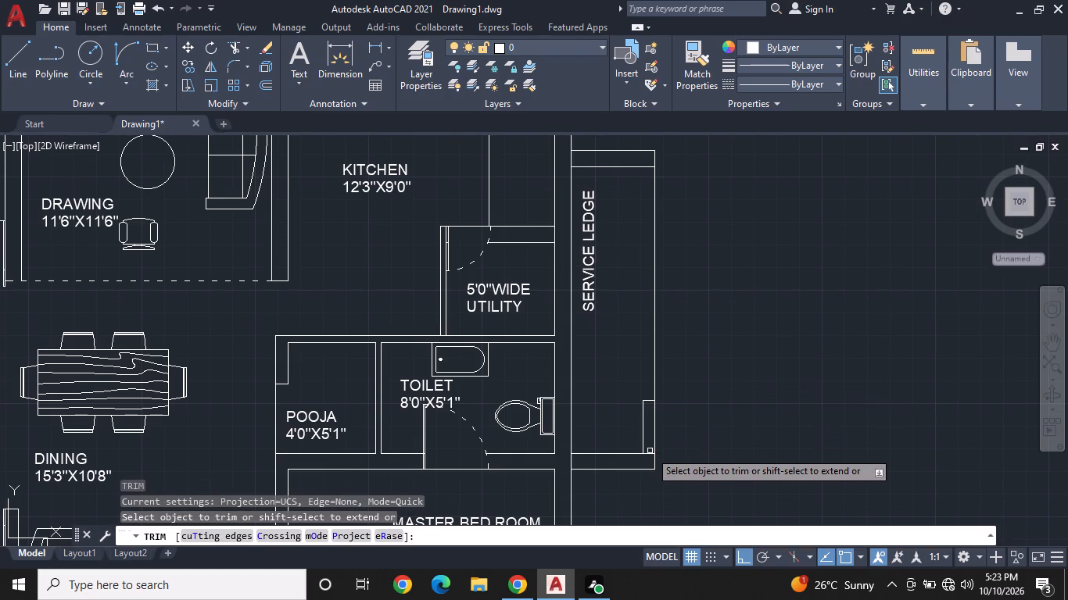
pyautogui.click(650, 453)
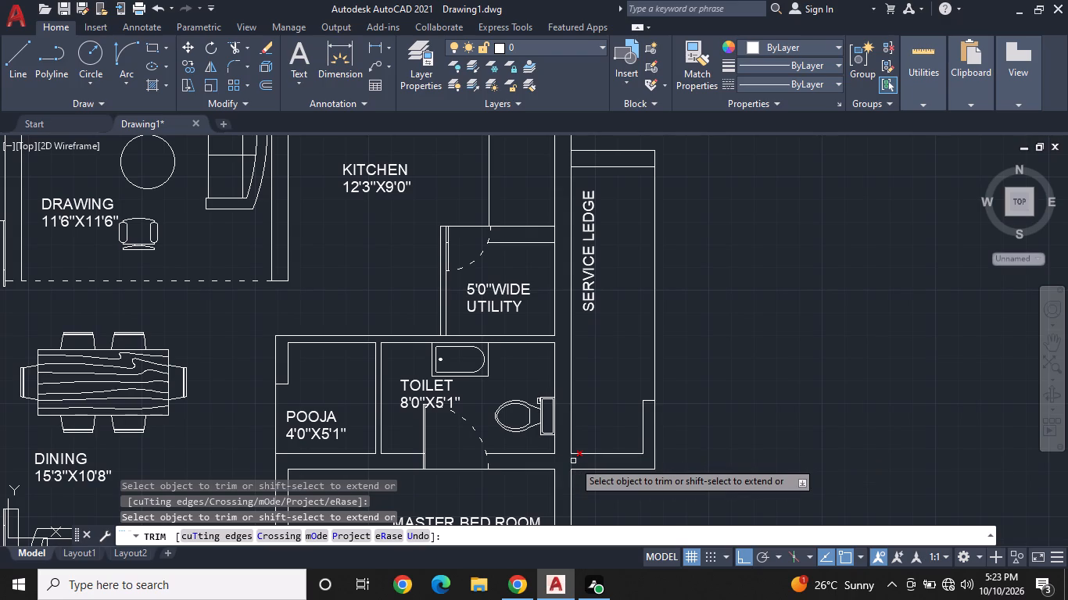
pyautogui.click(573, 461)
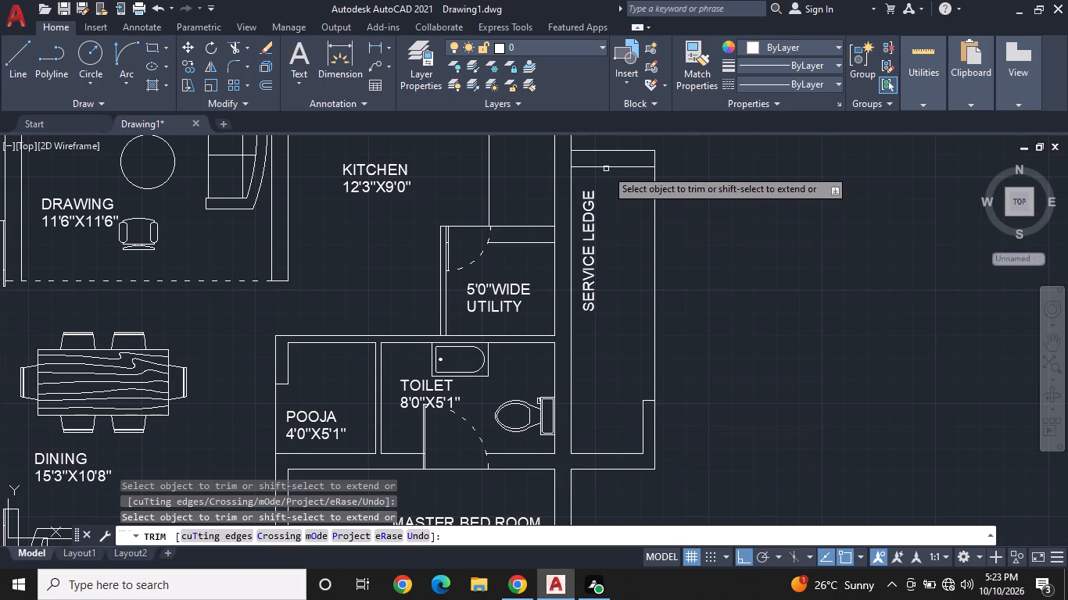
pyautogui.click(571, 159)
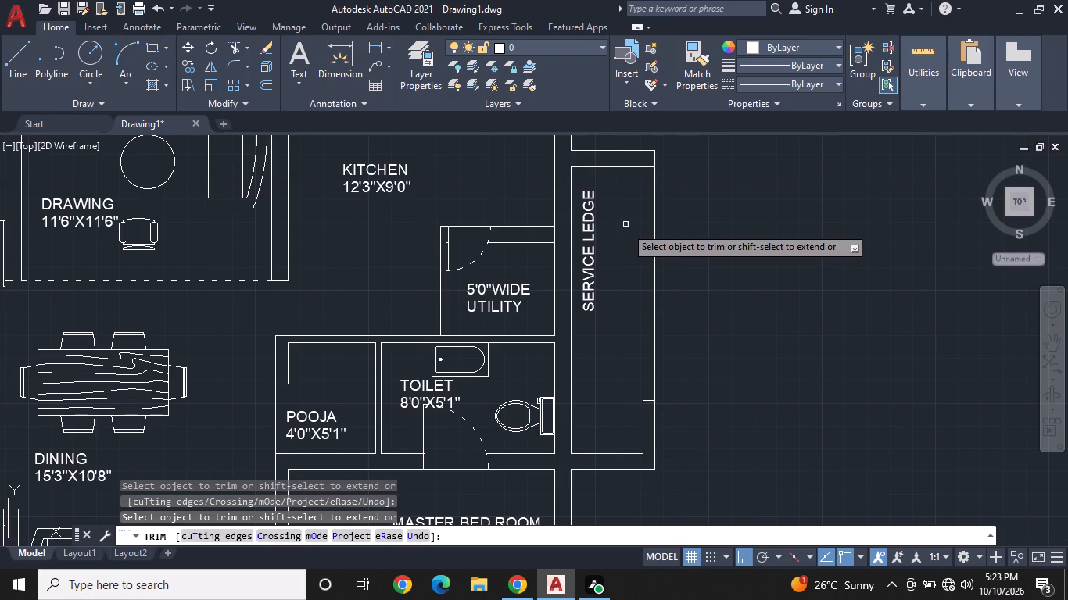
pyautogui.press('Escape')
# Draw a horizontal line about 3'-11" west from the west outer wall, aligned with the northern TOILET's upper inner wall face.
pyautogui.scroll(-2, 630, 254)
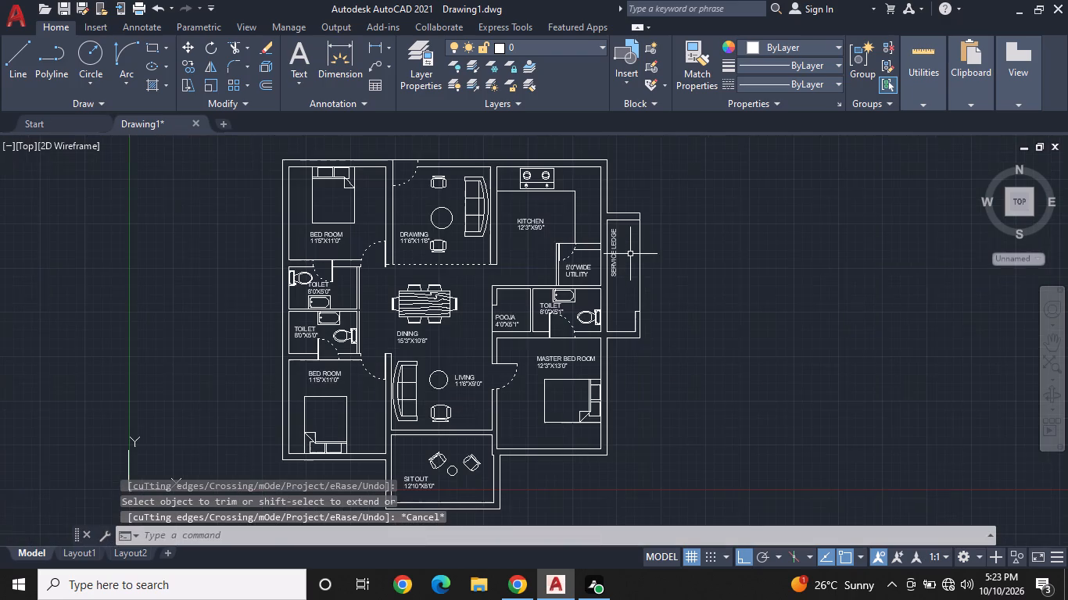
pyautogui.moveTo(631, 251); pyautogui.dragTo(672, 216, button='middle')
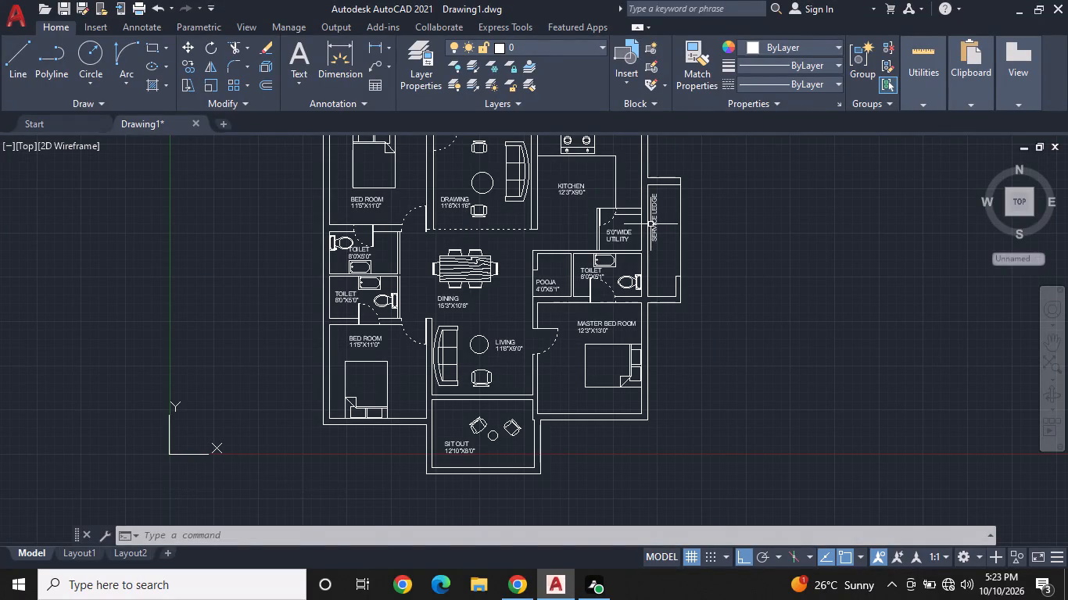
pyautogui.moveTo(500, 242); pyautogui.dragTo(560, 294, button='middle')
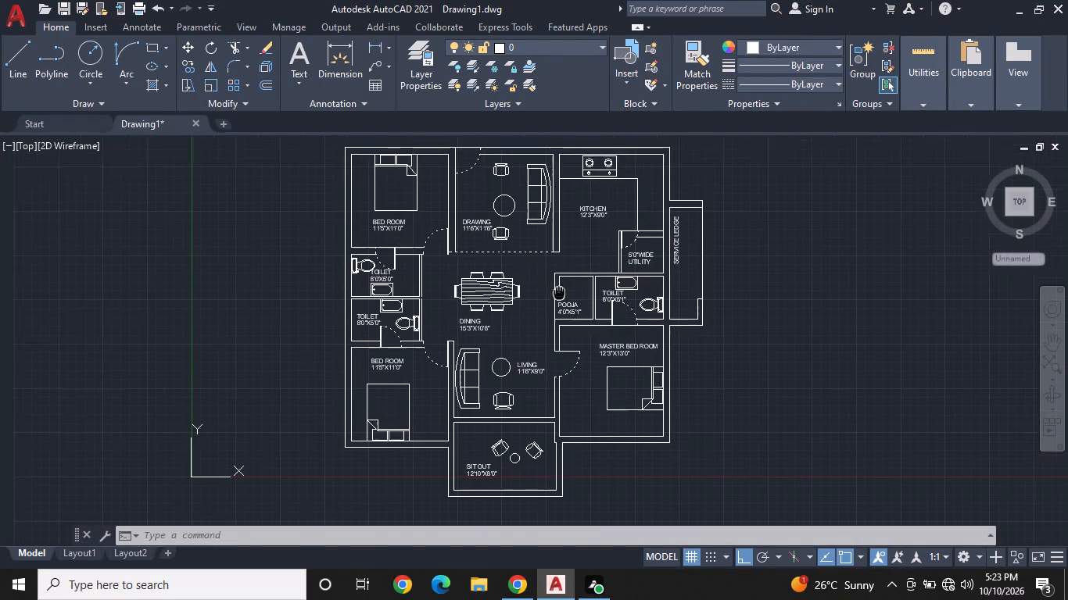
pyautogui.moveTo(560, 294); pyautogui.dragTo(698, 279, button='middle')
pyautogui.scroll(1, 455, 287)
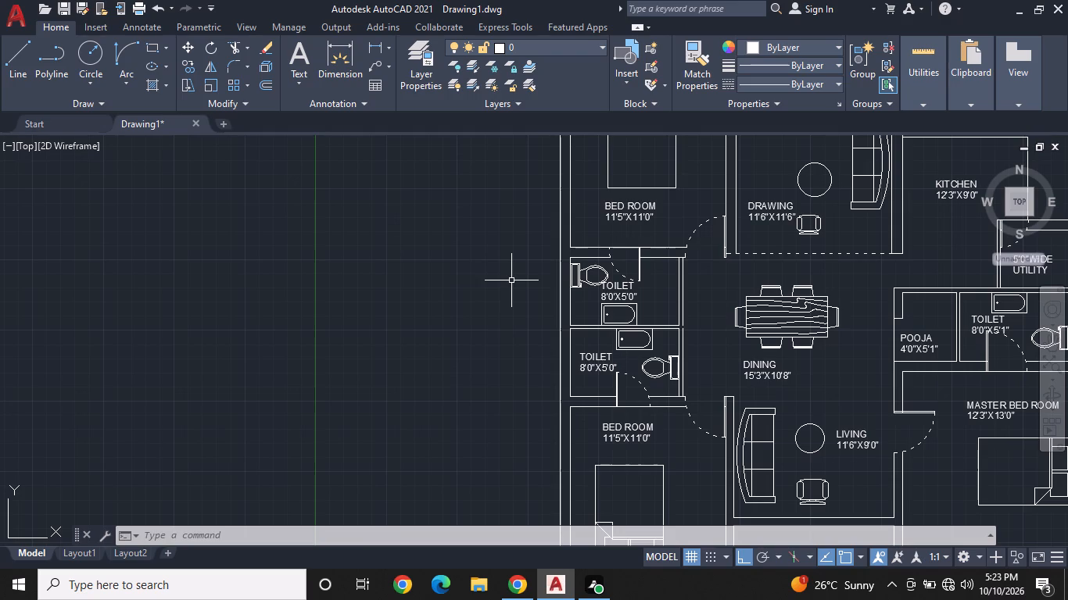
pyautogui.write('L')
pyautogui.press('space')
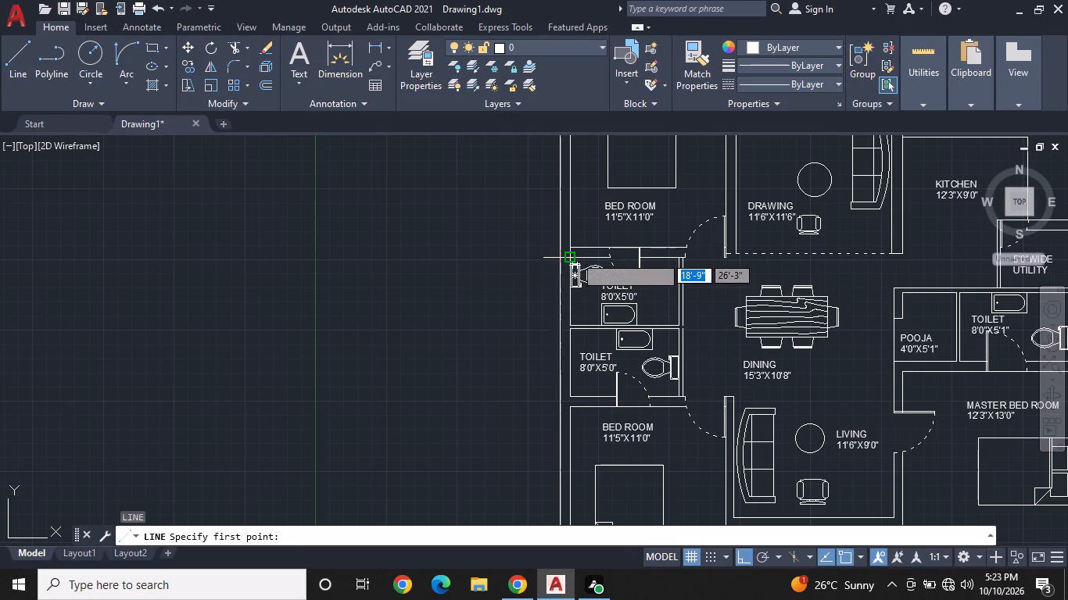
pyautogui.scroll(2, 575, 255)
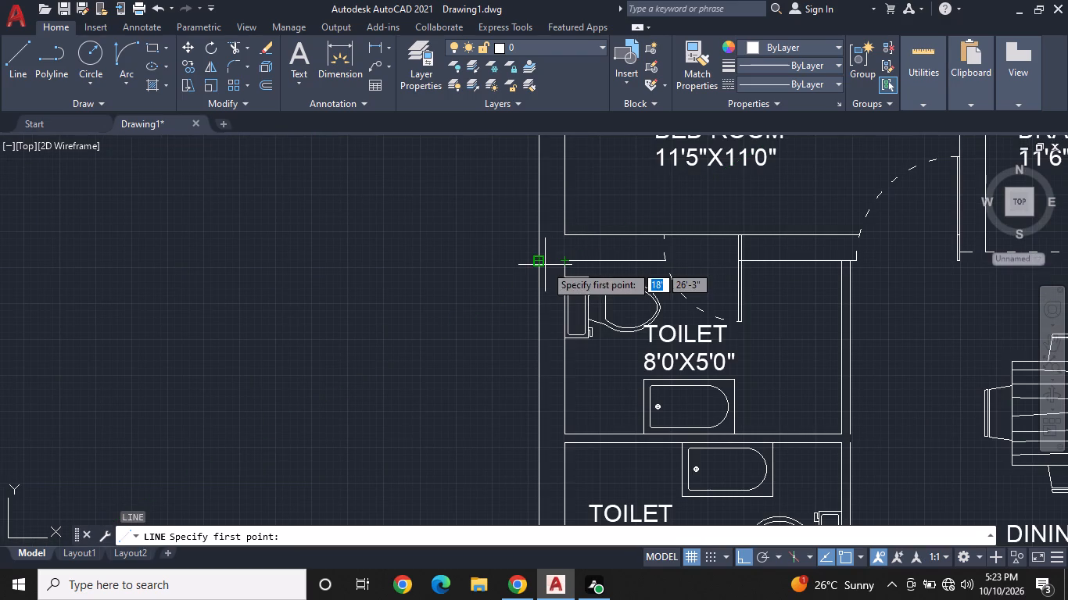
pyautogui.click(539, 262)
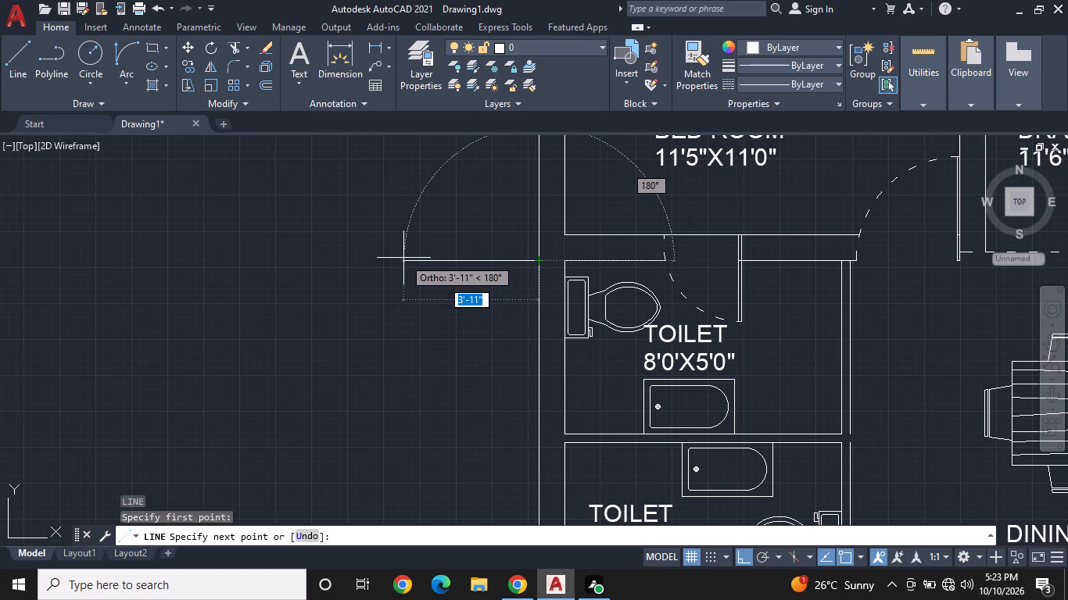
pyautogui.click(405, 255)
# Continue the outline about 11' south to the lower BED ROOM's upper inner wall face, closing about 3'-10" east onto the outer wall.
pyautogui.moveTo(449, 202); pyautogui.dragTo(469, 330, button='middle')
pyautogui.moveTo(471, 254); pyautogui.dragTo(497, 433, button='middle')
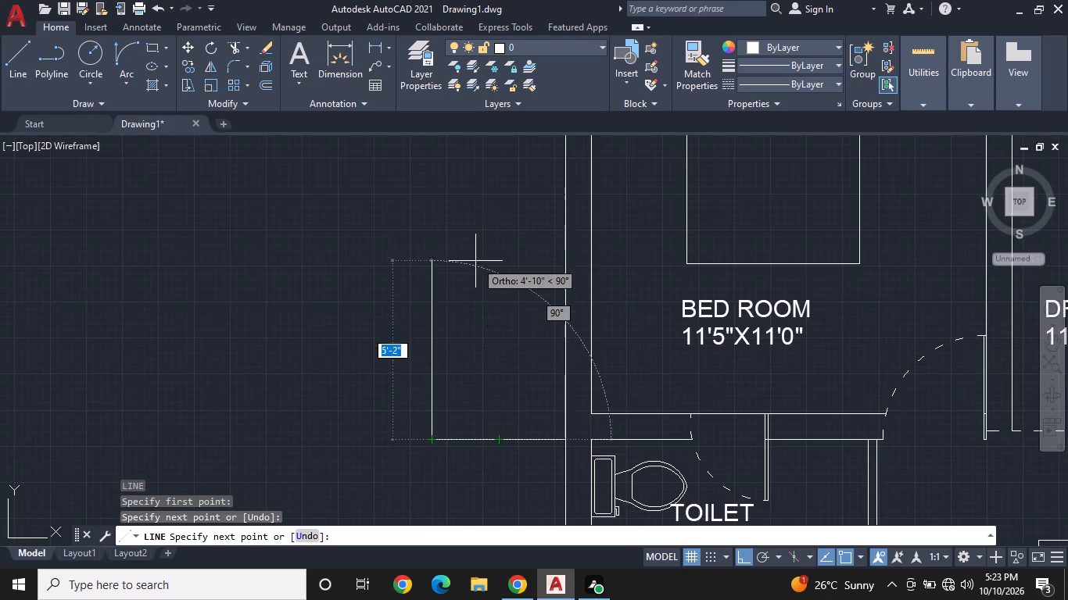
pyautogui.scroll(-3, 476, 246)
pyautogui.moveTo(484, 353); pyautogui.dragTo(483, 244, button='middle')
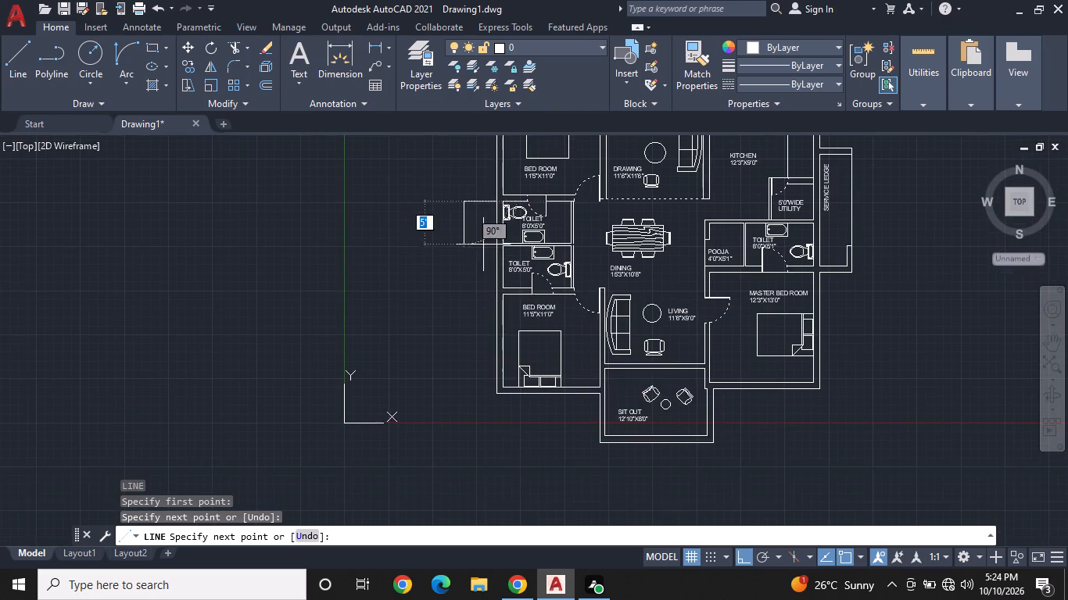
pyautogui.scroll(2, 481, 260)
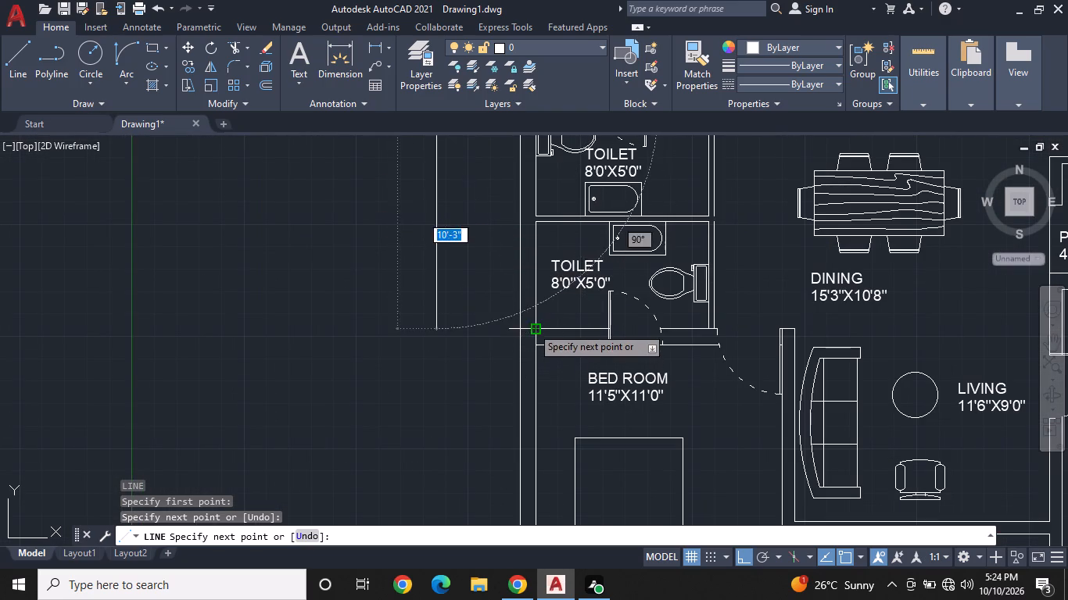
pyautogui.click(440, 330)
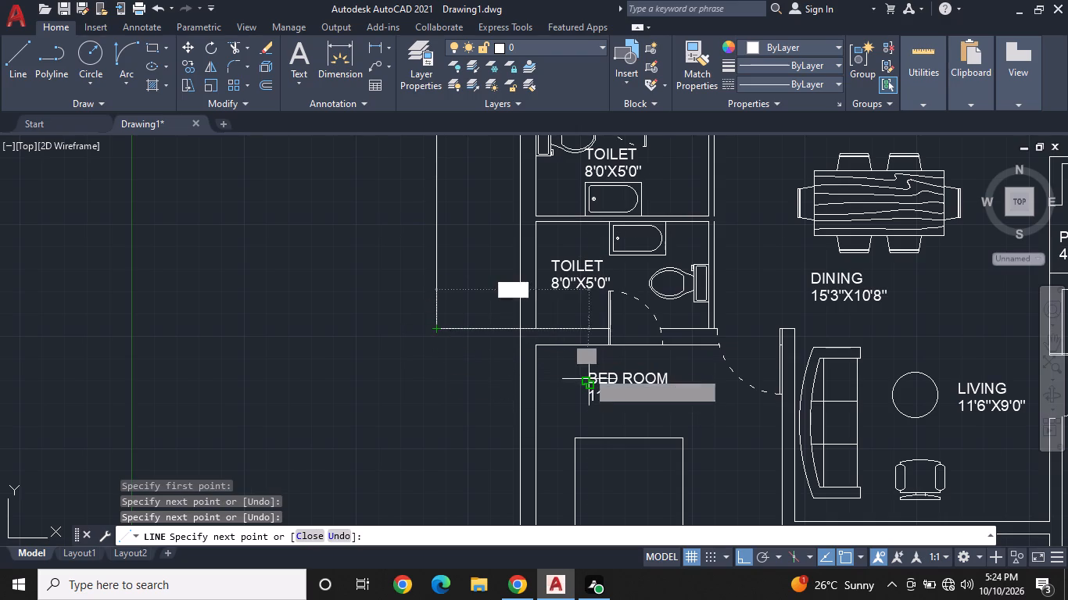
pyautogui.hotkey('ctrl', 'z')
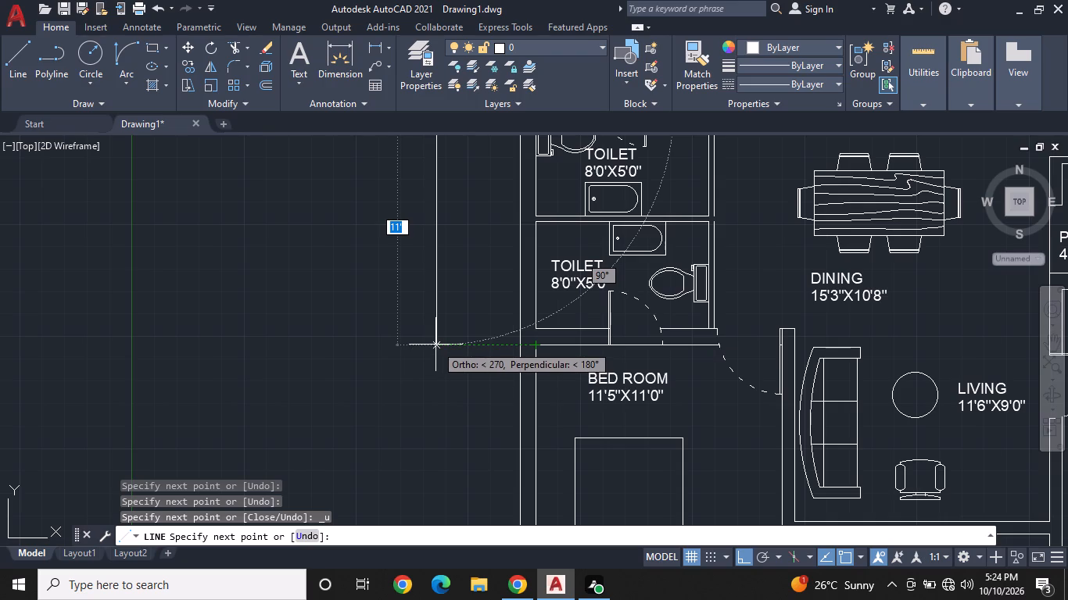
pyautogui.click(435, 345)
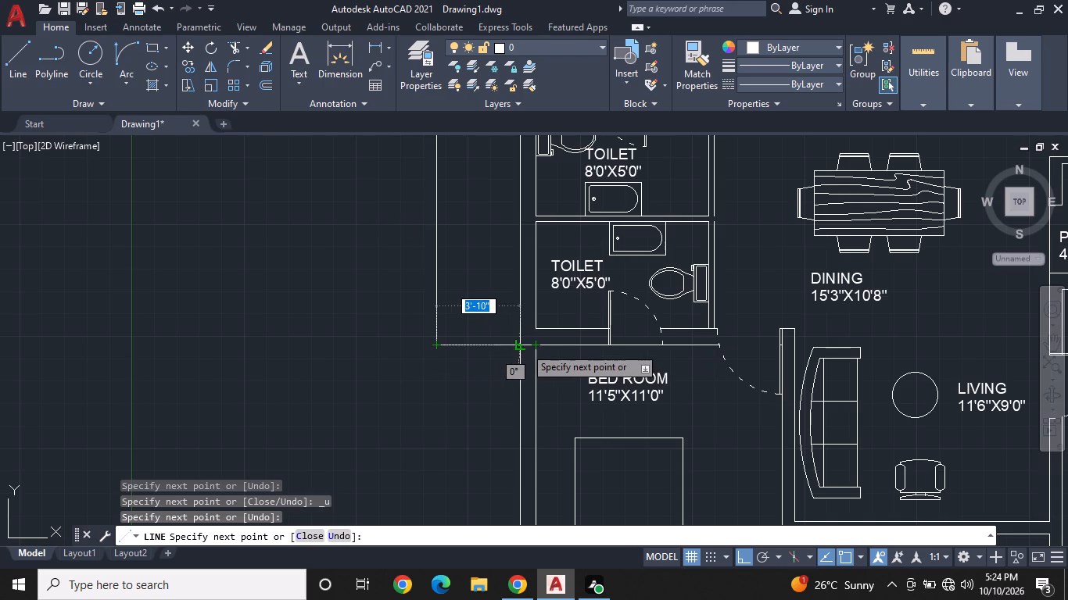
pyautogui.click(525, 347)
pyautogui.press('space')
pyautogui.scroll(-2, 514, 277)
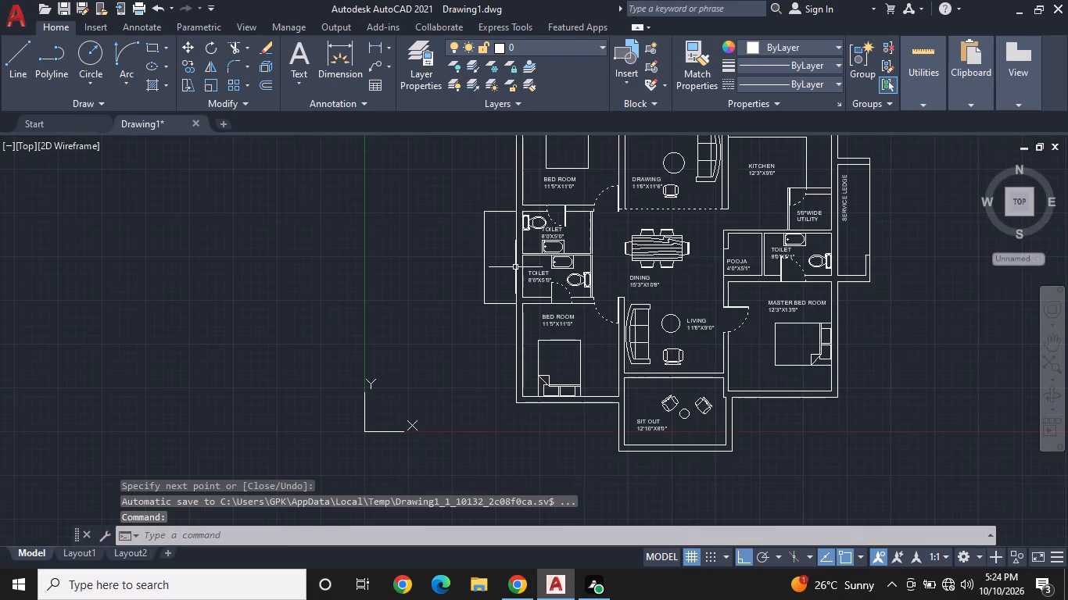
# Offset the west ledge outline by 9": upper edge northward, lower edge inward to the north, and west edge outward.
pyautogui.moveTo(514, 270); pyautogui.dragTo(499, 322, button='middle')
pyautogui.scroll(2, 486, 291)
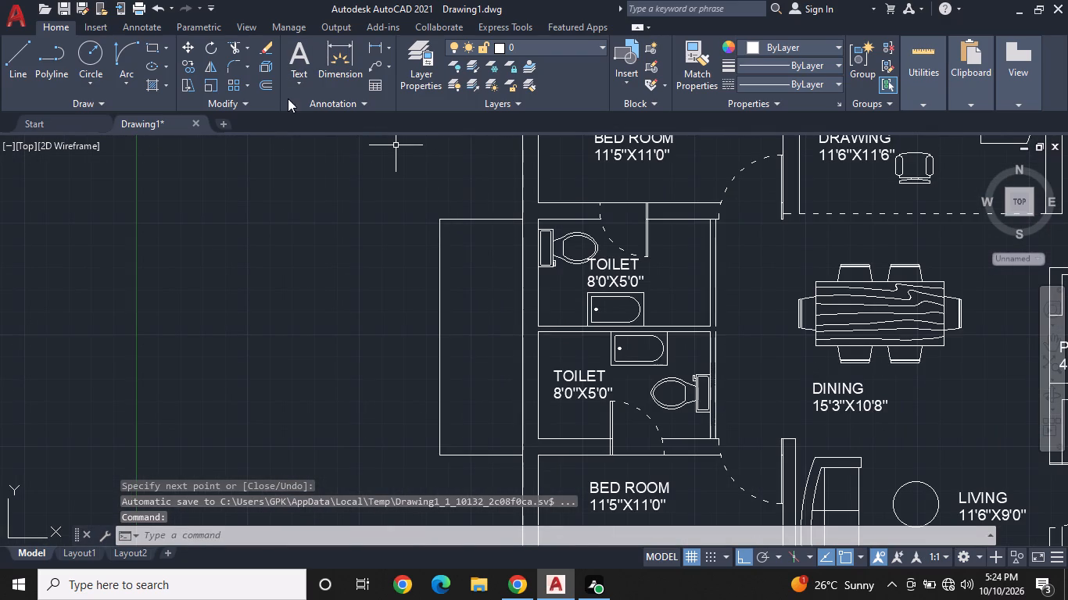
pyautogui.click(273, 82)
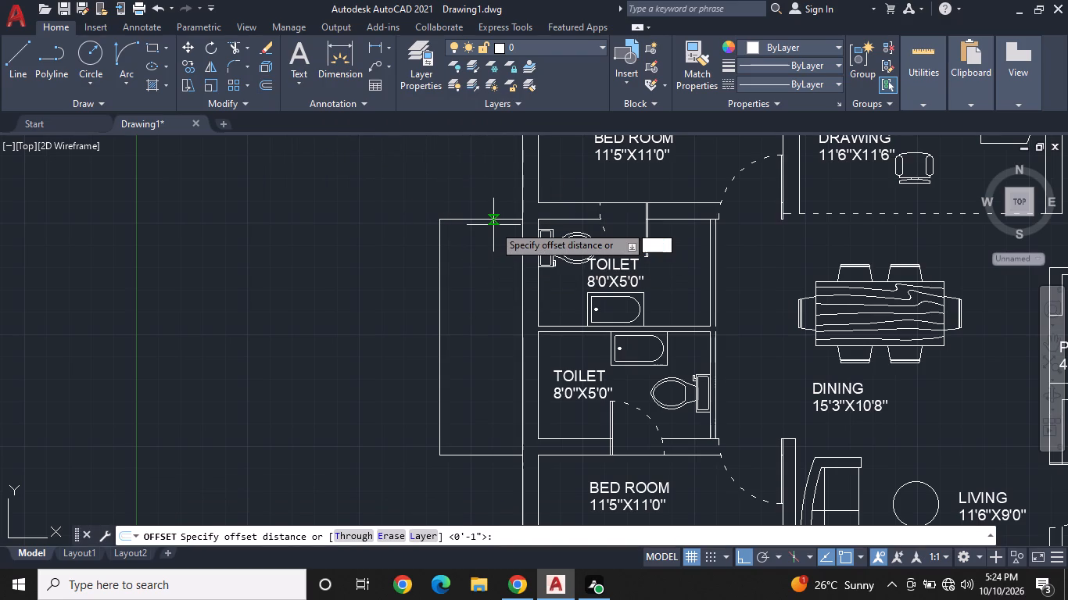
pyautogui.write('9"')
pyautogui.press('Return')
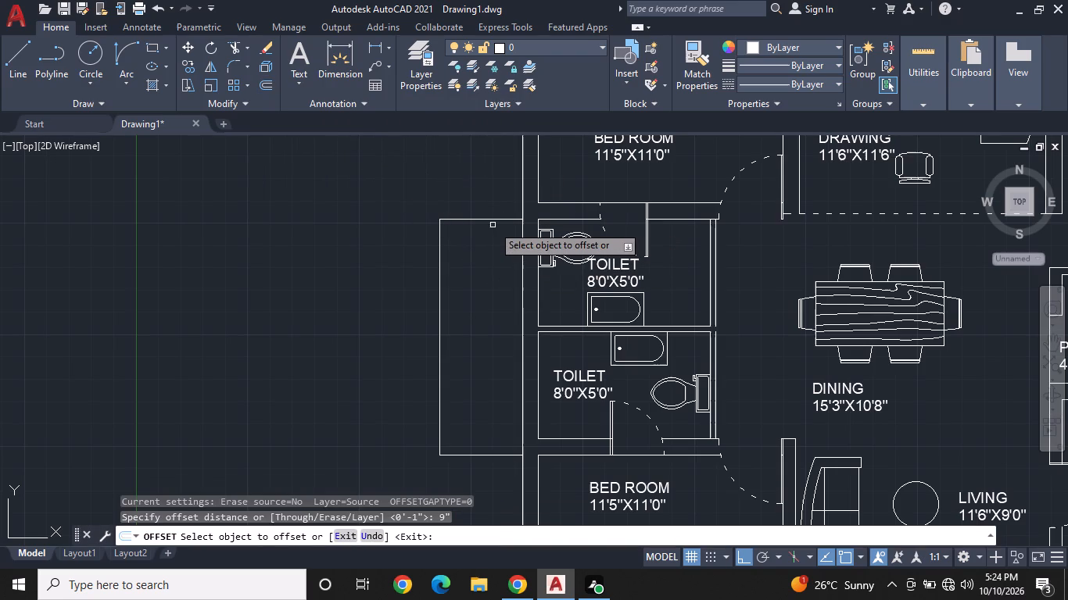
pyautogui.click(496, 219)
pyautogui.click(494, 159)
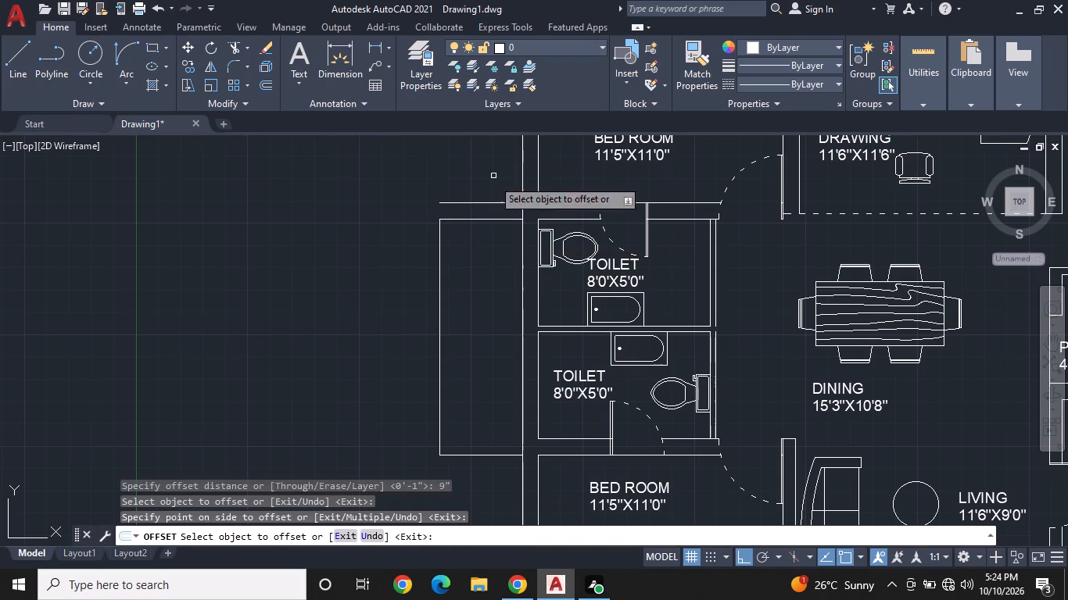
pyautogui.moveTo(493, 279); pyautogui.dragTo(493, 205, button='middle')
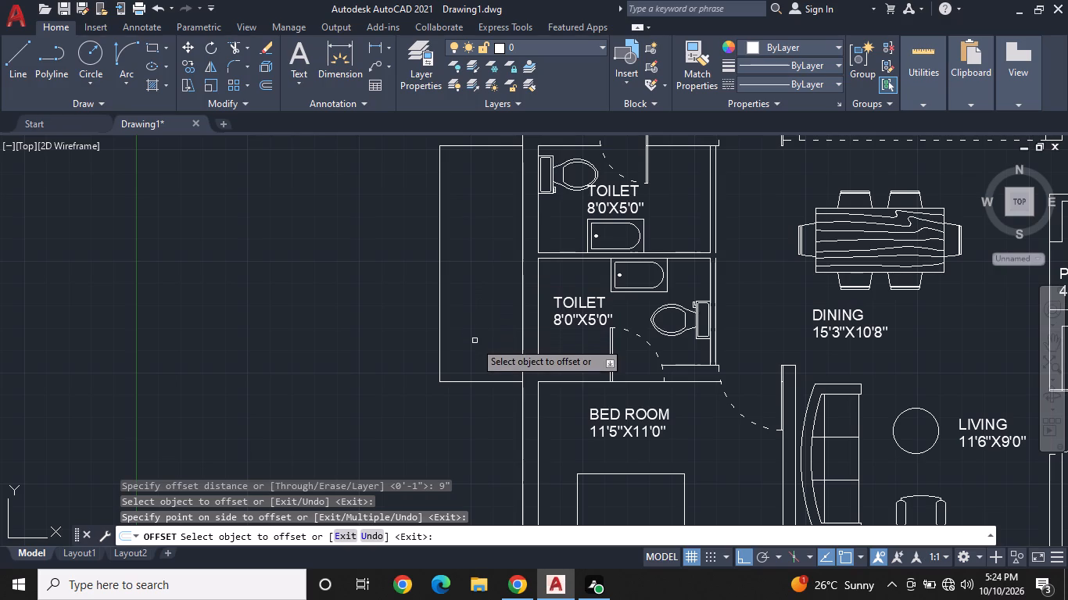
pyautogui.click(477, 381)
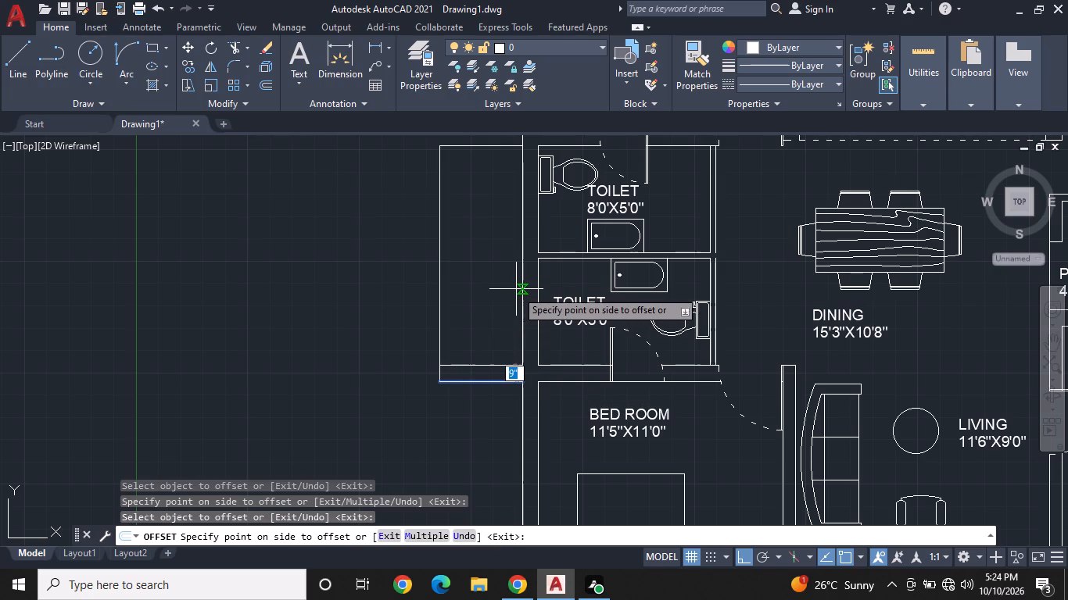
pyautogui.click(516, 289)
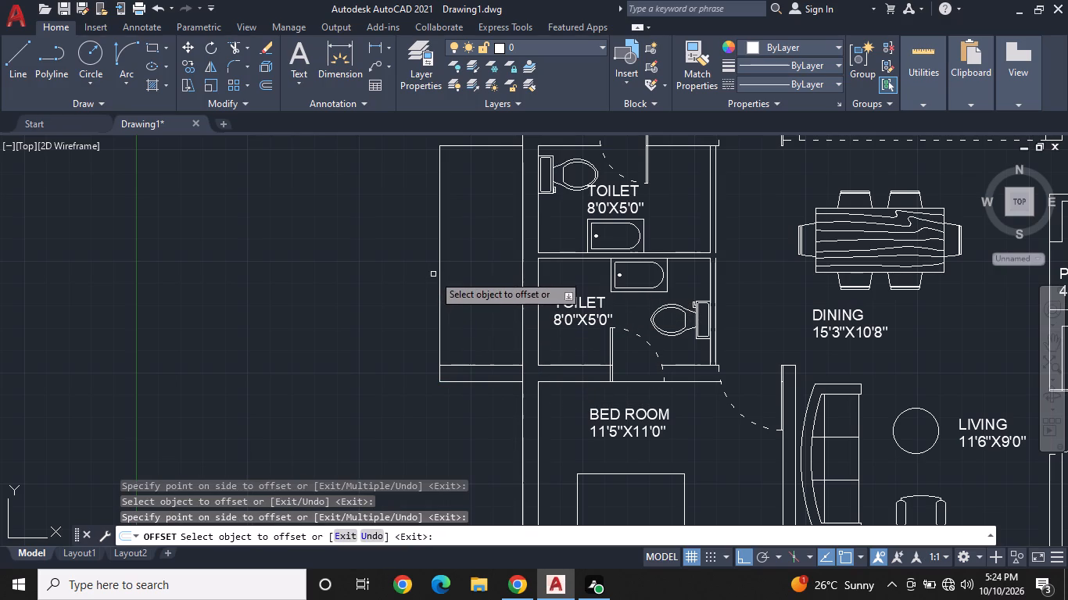
pyautogui.click(439, 262)
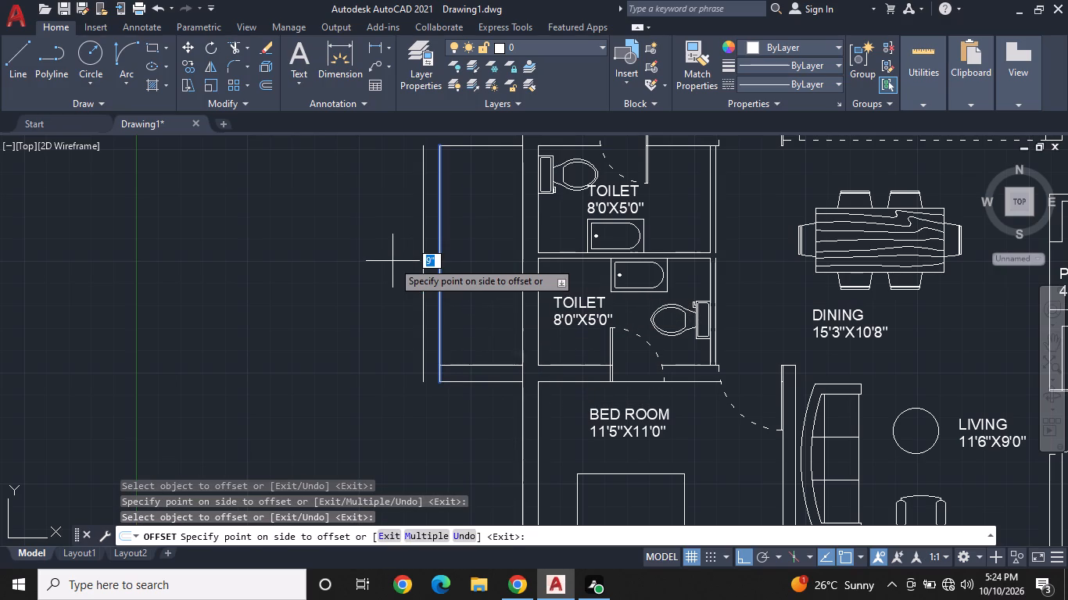
pyautogui.click(392, 261)
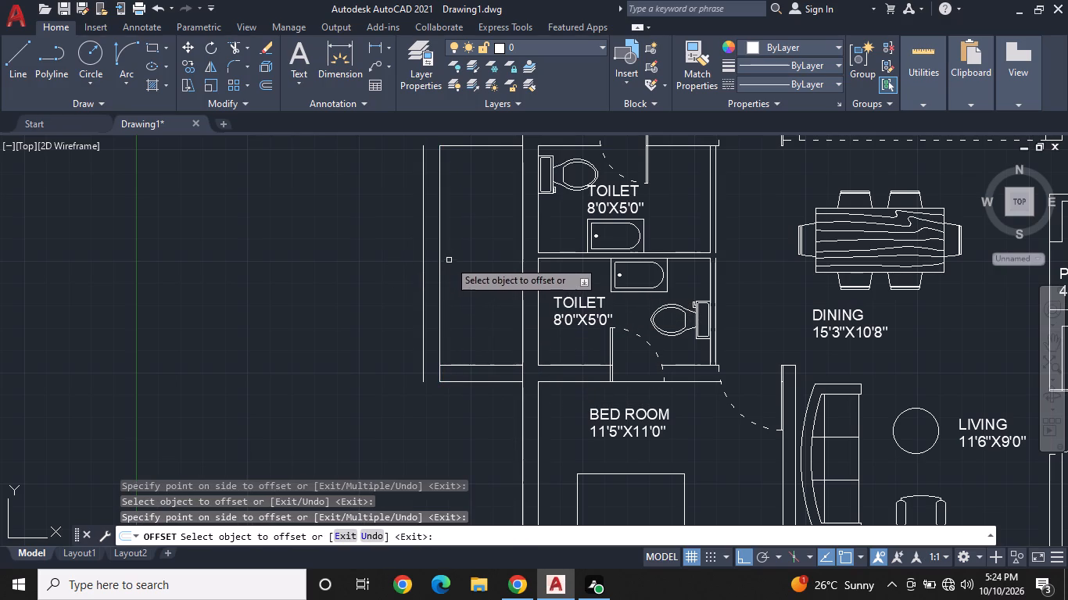
pyautogui.press('Escape')
pyautogui.press('w')
pyautogui.press('Escape')
# Extend the ledge's lower outer edge west to meet the offset west line.
pyautogui.write('EX')
pyautogui.press('space')
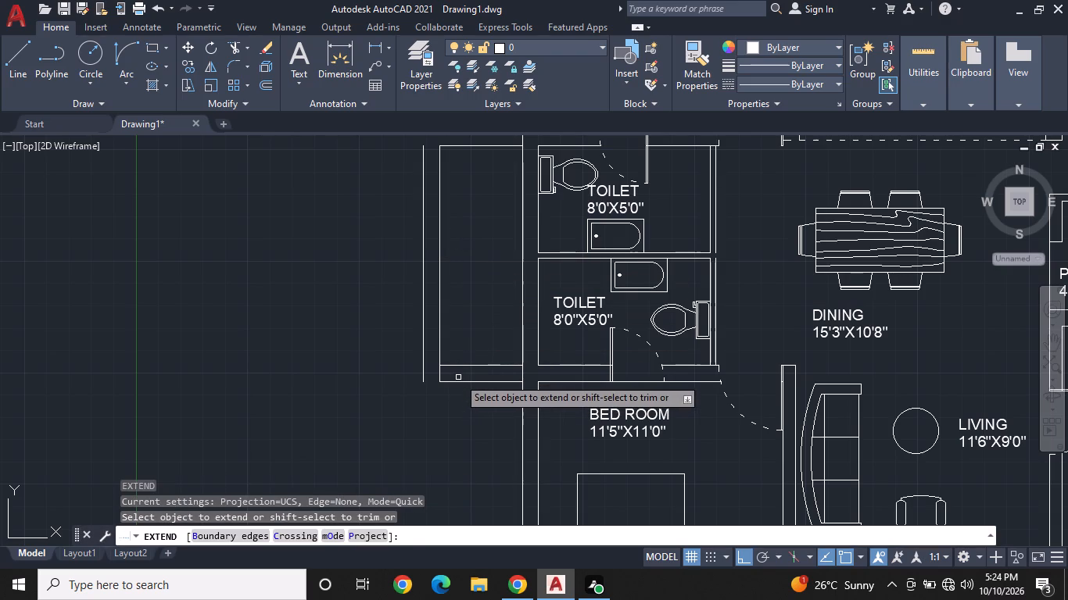
pyautogui.click(454, 382)
pyautogui.moveTo(493, 240); pyautogui.dragTo(482, 374, button='middle')
pyautogui.press('Escape')
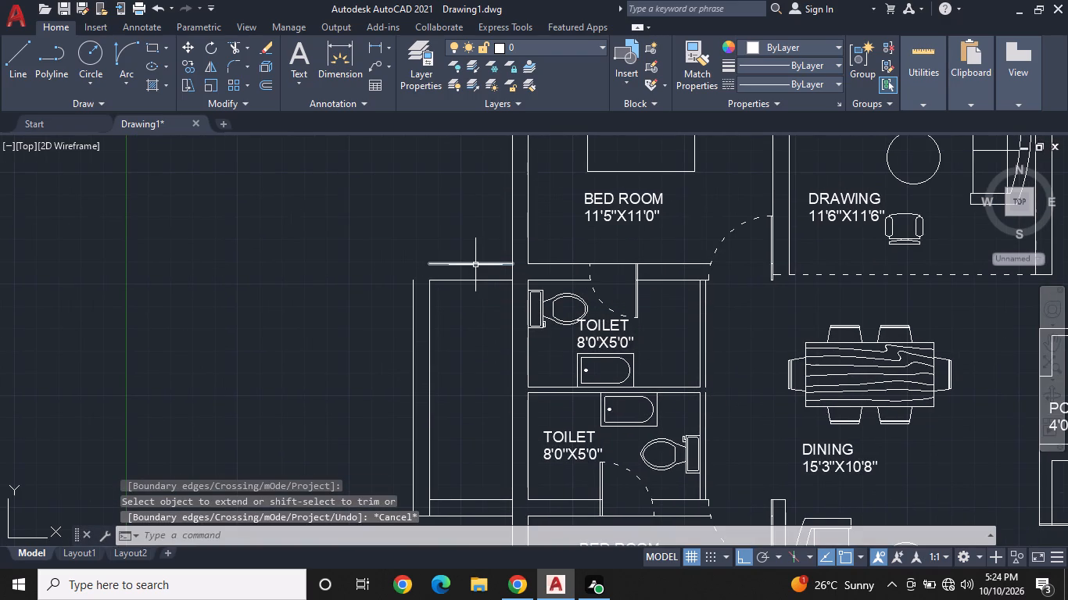
# Fillet the ledge's outer west line and upper outer line into a closed northwest corner.
pyautogui.click(223, 61)
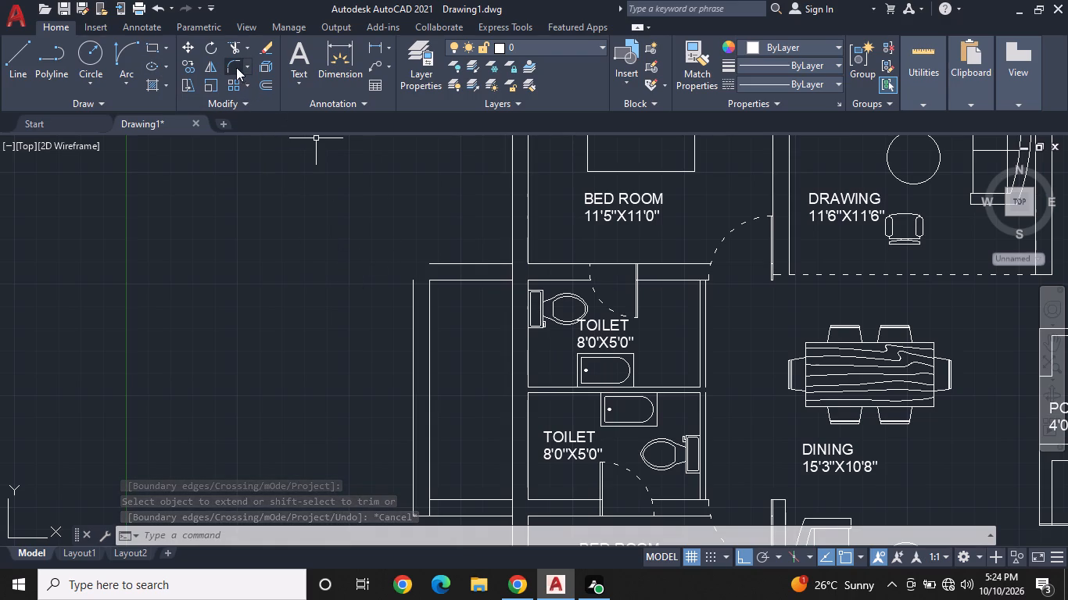
pyautogui.click(232, 62)
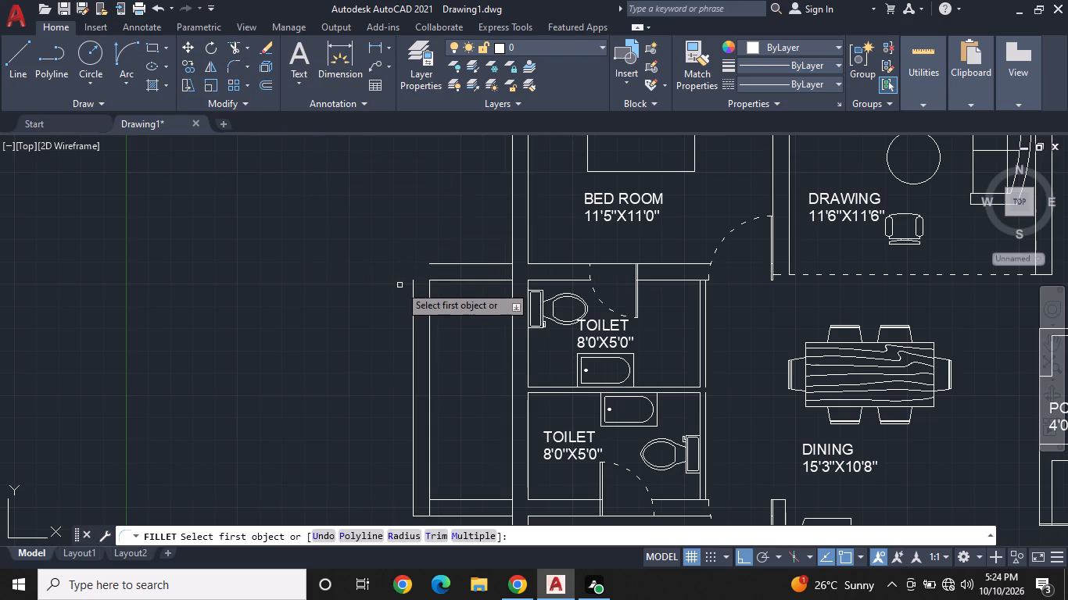
pyautogui.doubleClick(414, 291)
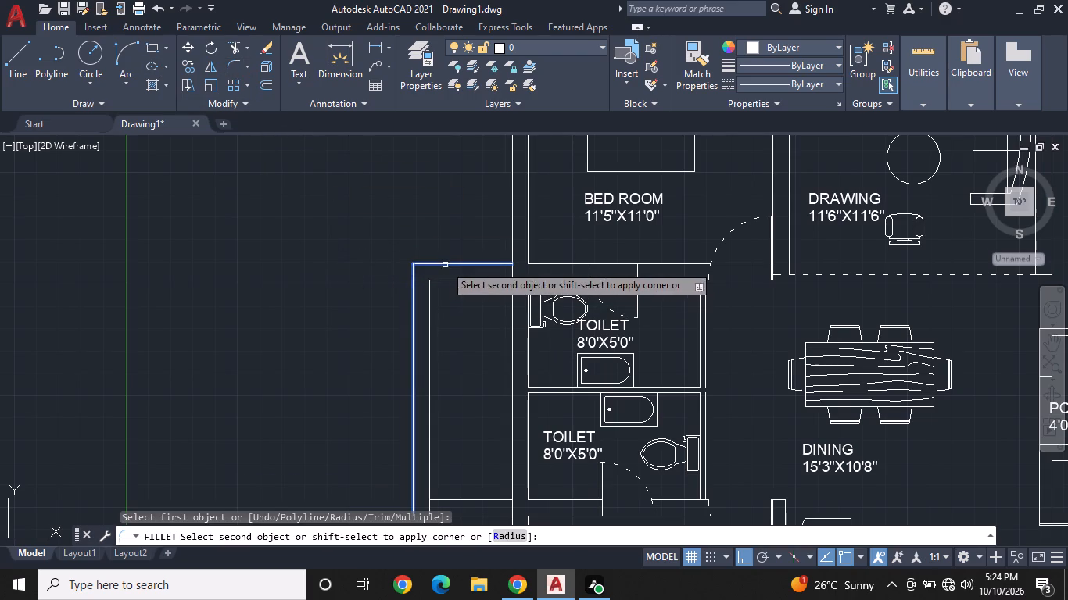
pyautogui.click(445, 265)
pyautogui.moveTo(435, 307); pyautogui.dragTo(441, 129, button='middle')
pyautogui.press('Escape')
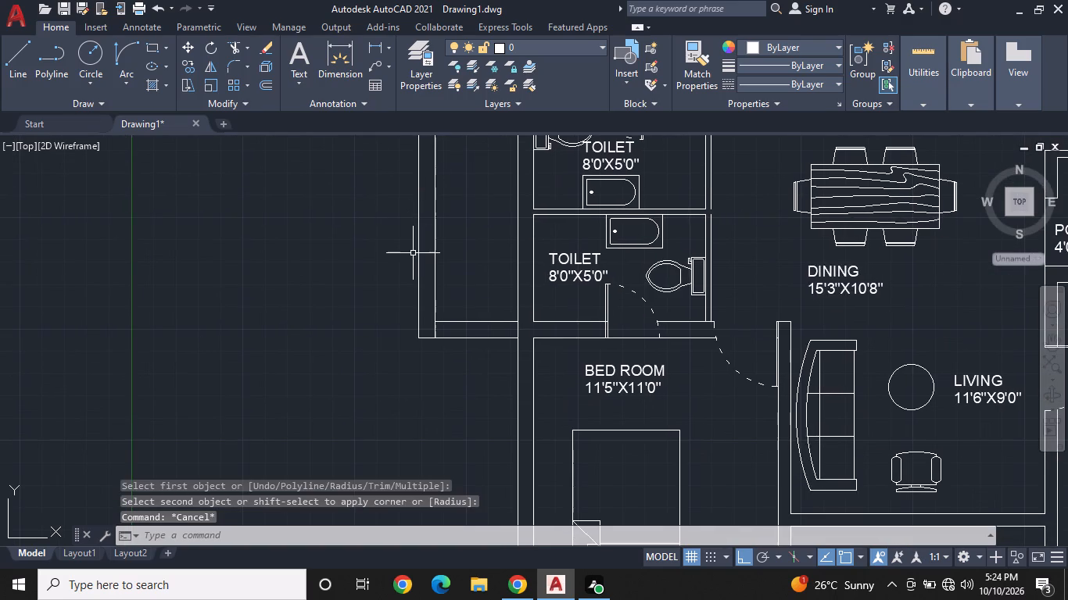
# Trim the ledge's inner west line where it runs past the inner lower line at the southwest corner.
pyautogui.press('t')
pyautogui.press('r')
pyautogui.press('space')
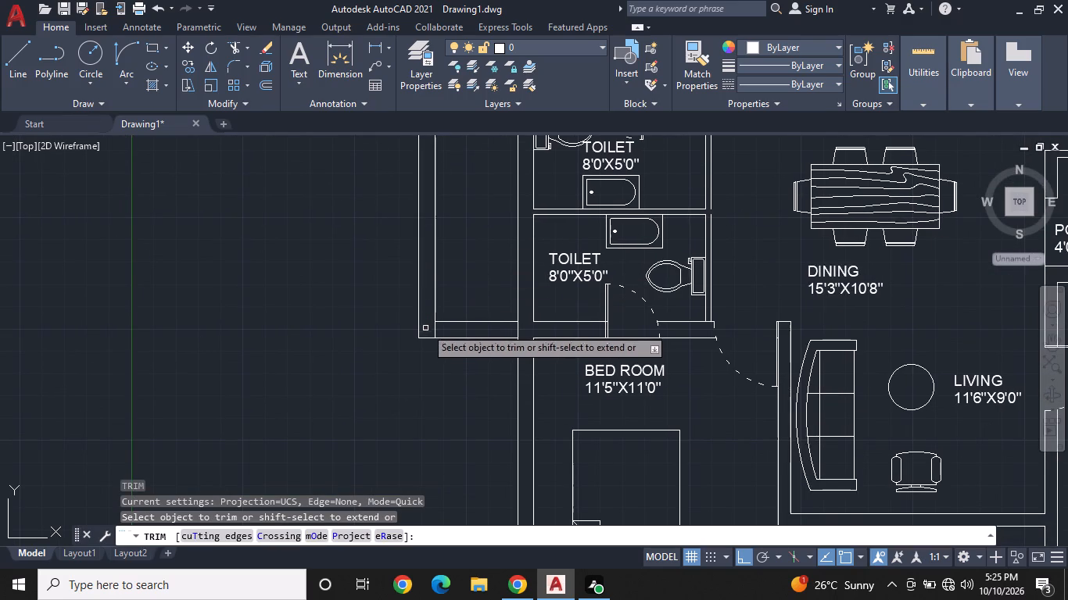
pyautogui.click(433, 331)
pyautogui.moveTo(453, 252); pyautogui.dragTo(452, 410, button='middle')
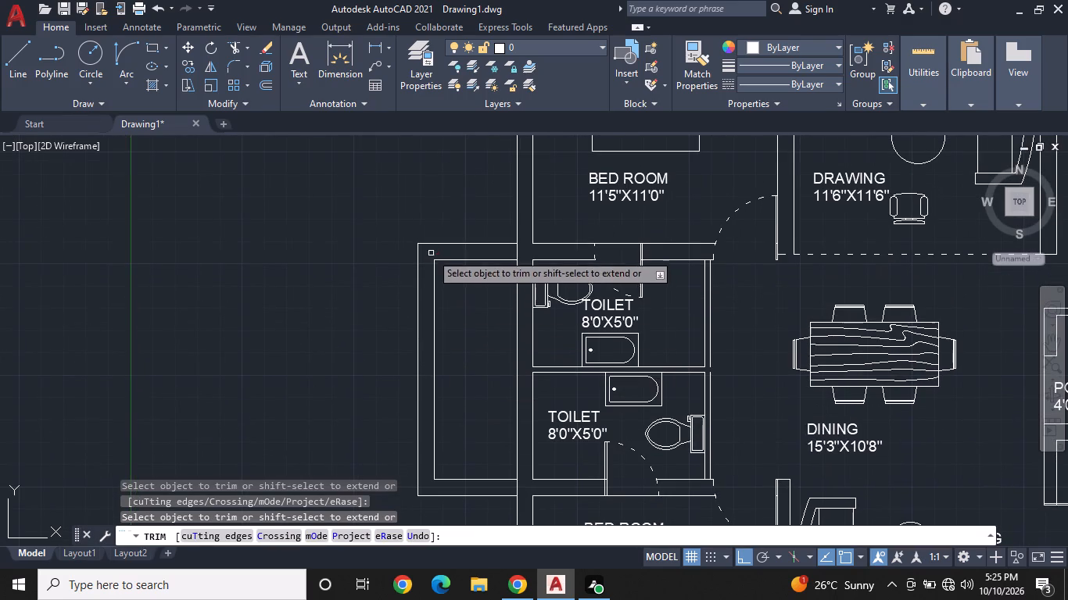
pyautogui.moveTo(464, 319); pyautogui.dragTo(442, 230, button='middle')
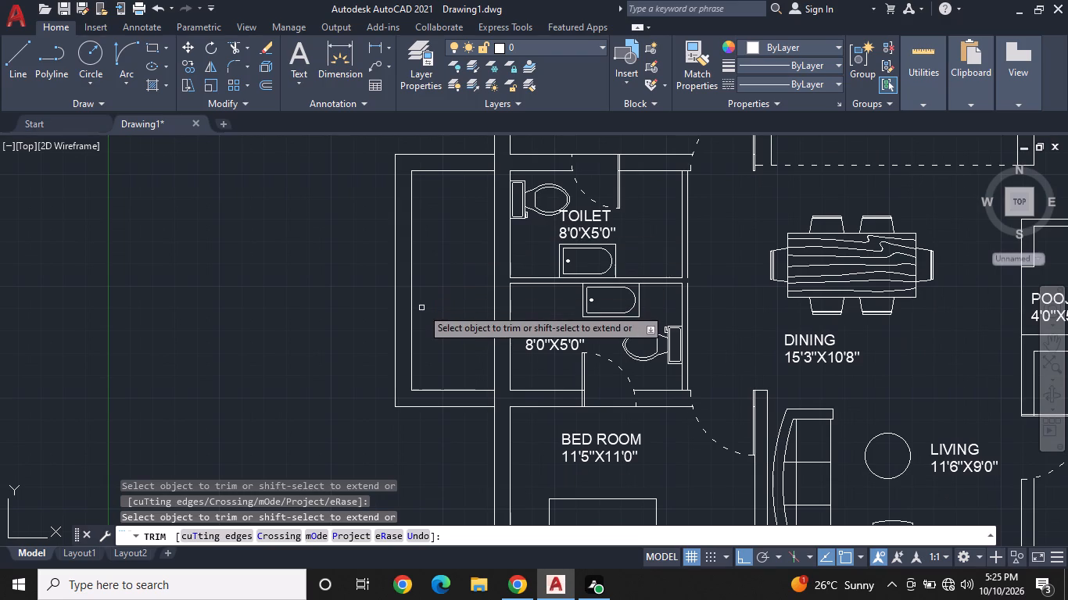
pyautogui.press('Escape')
# Draw a short horizontal line across the ledge's 9" west wall, beside the lower TOILET.
pyautogui.press('l')
pyautogui.press('space')
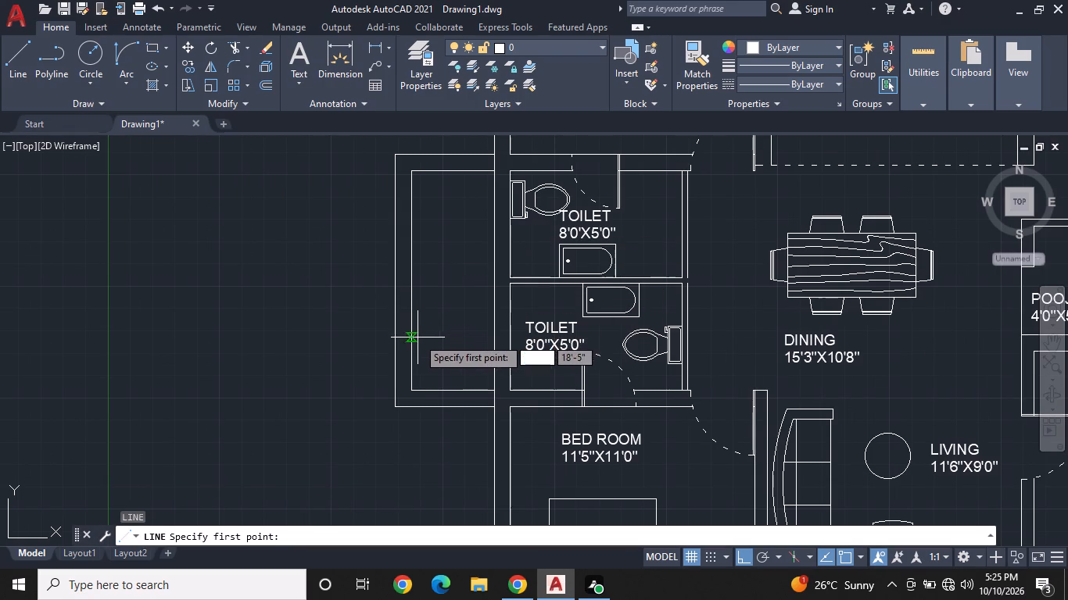
pyautogui.click(416, 341)
pyautogui.click(394, 335)
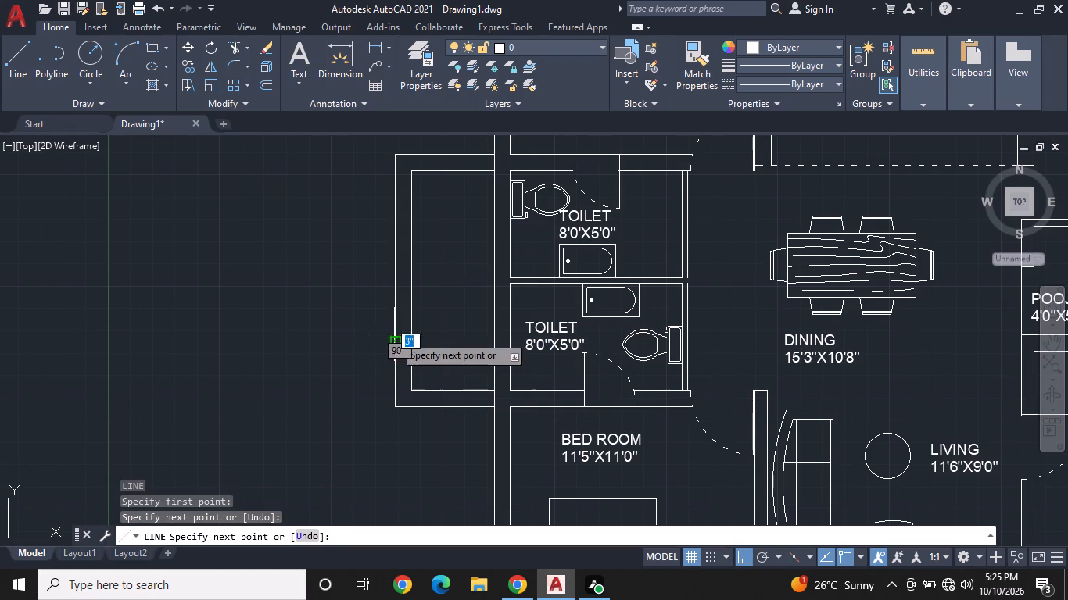
pyautogui.press('space')
# Extend the ledge's upper inner line east across the house wall and west to the ledge's outer west line.
pyautogui.moveTo(460, 280); pyautogui.dragTo(352, 291, button='middle')
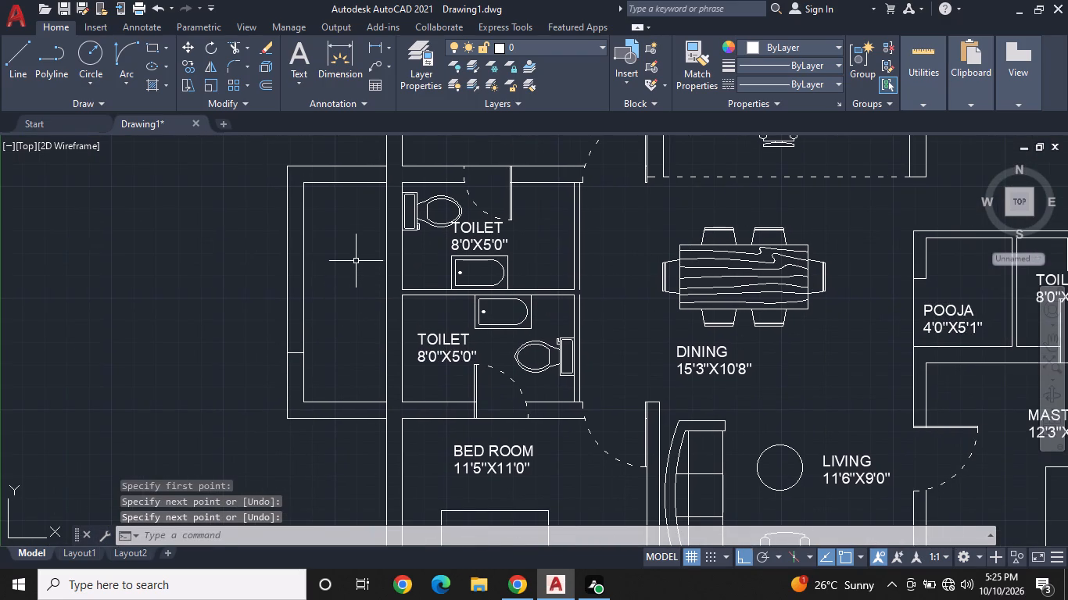
pyautogui.write('EX')
pyautogui.press('space')
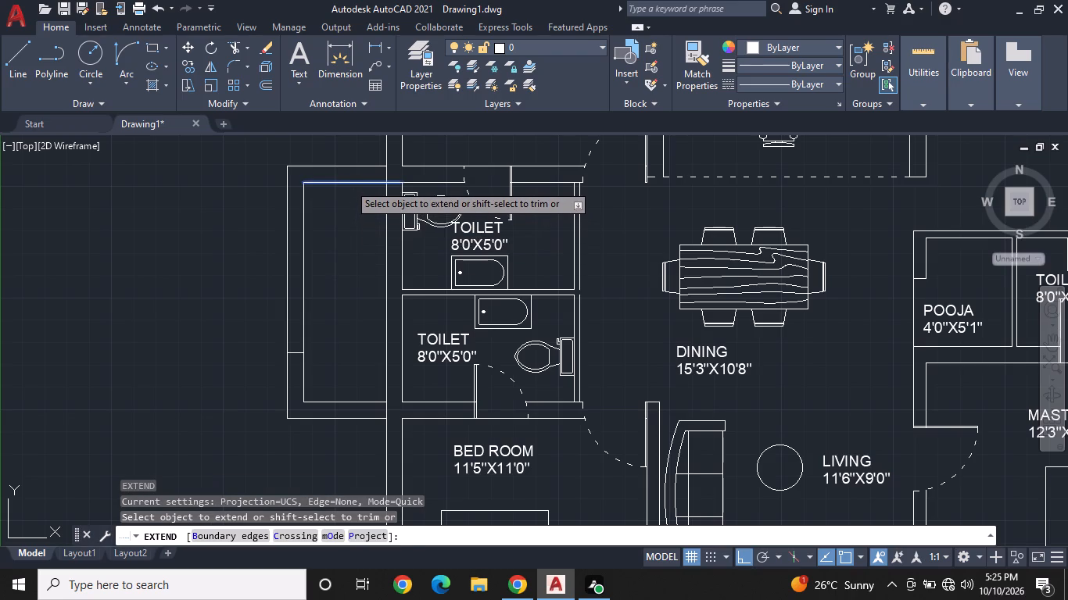
pyautogui.click(349, 184)
pyautogui.click(318, 183)
pyautogui.press('Escape')
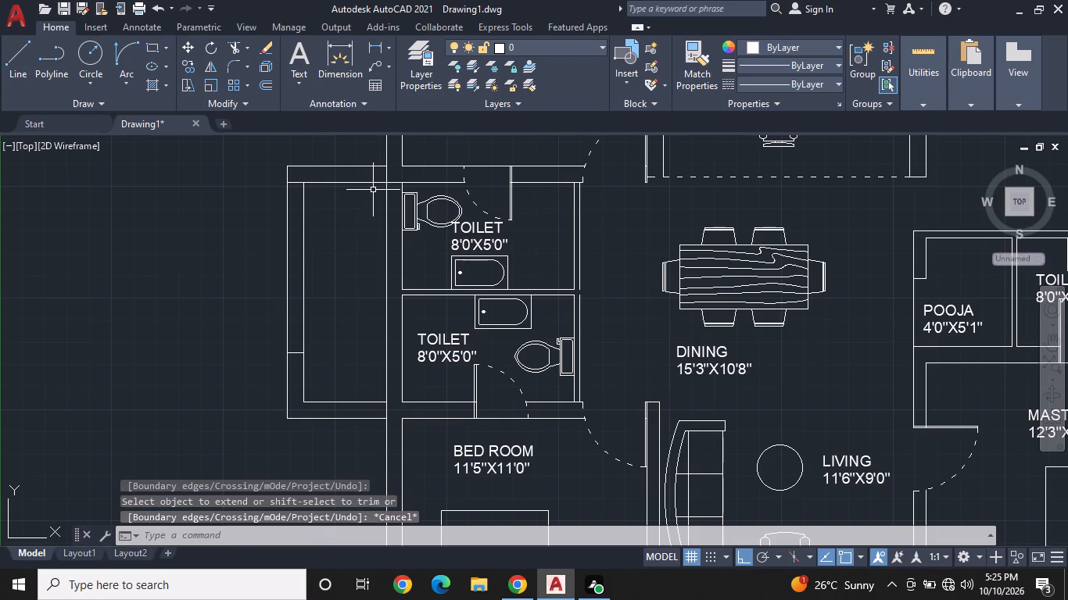
# Trim the piece of the ledge's upper inner line crossing the thickness of the house's west wall.
pyautogui.write('TR')
pyautogui.press('space')
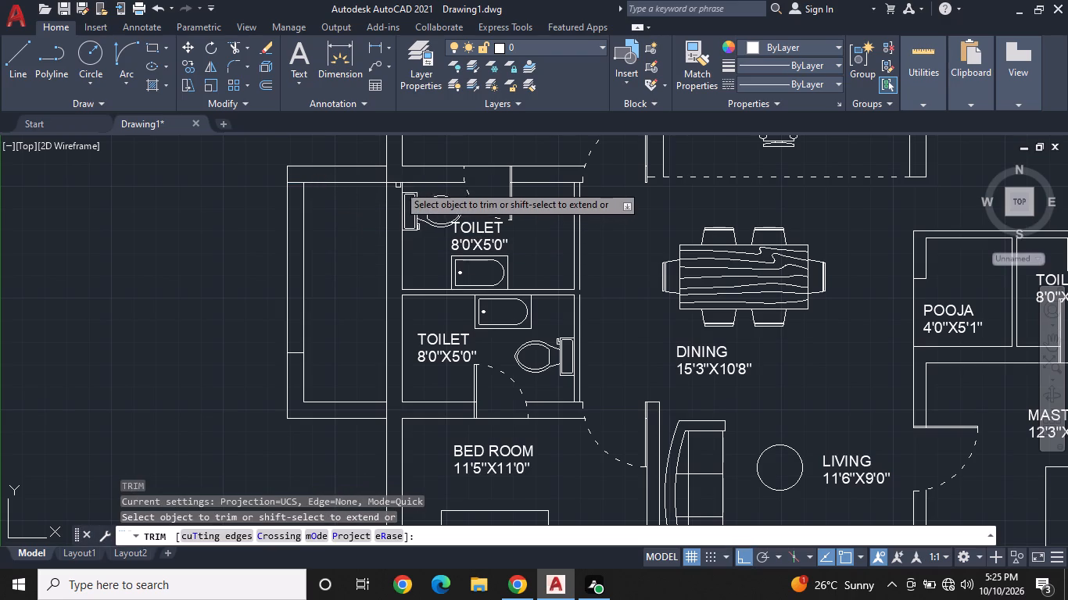
pyautogui.click(396, 186)
pyautogui.click(396, 178)
pyautogui.scroll(-1, 395, 177)
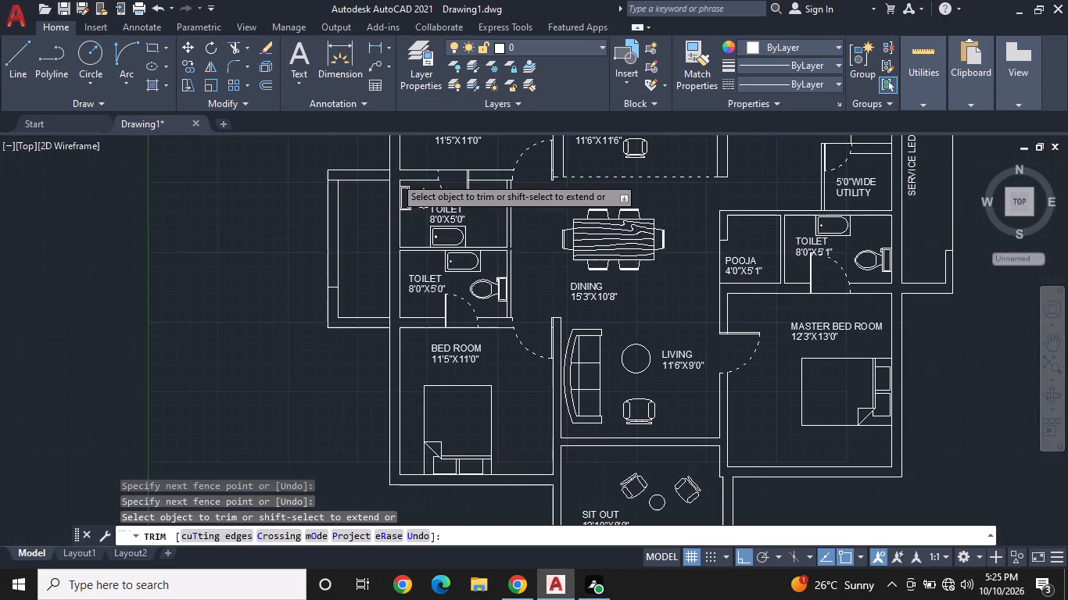
pyautogui.moveTo(396, 209); pyautogui.dragTo(403, 177, button='middle')
pyautogui.press('Escape')
pyautogui.scroll(1, 407, 200)
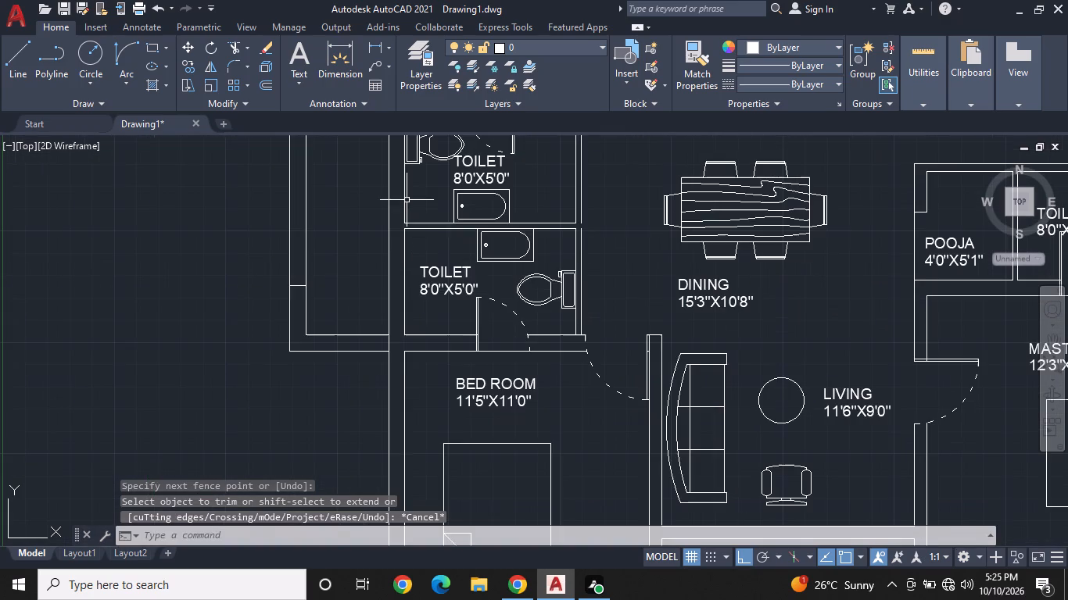
# Copy the lower TOILET room name west into the new ledge area.
pyautogui.click(461, 270)
pyautogui.rightClick(418, 266)
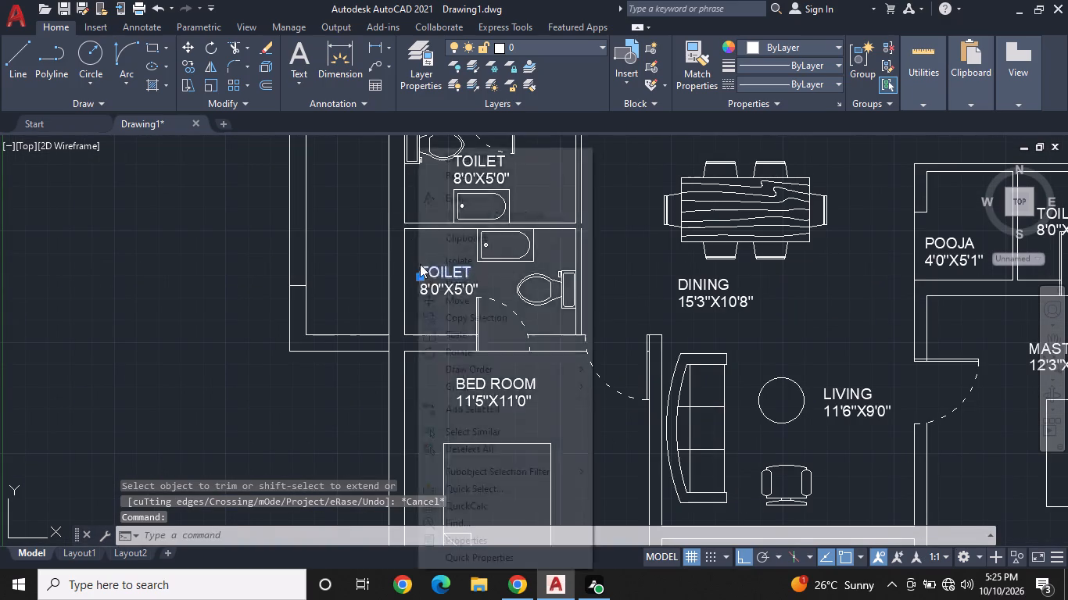
pyautogui.click(465, 315)
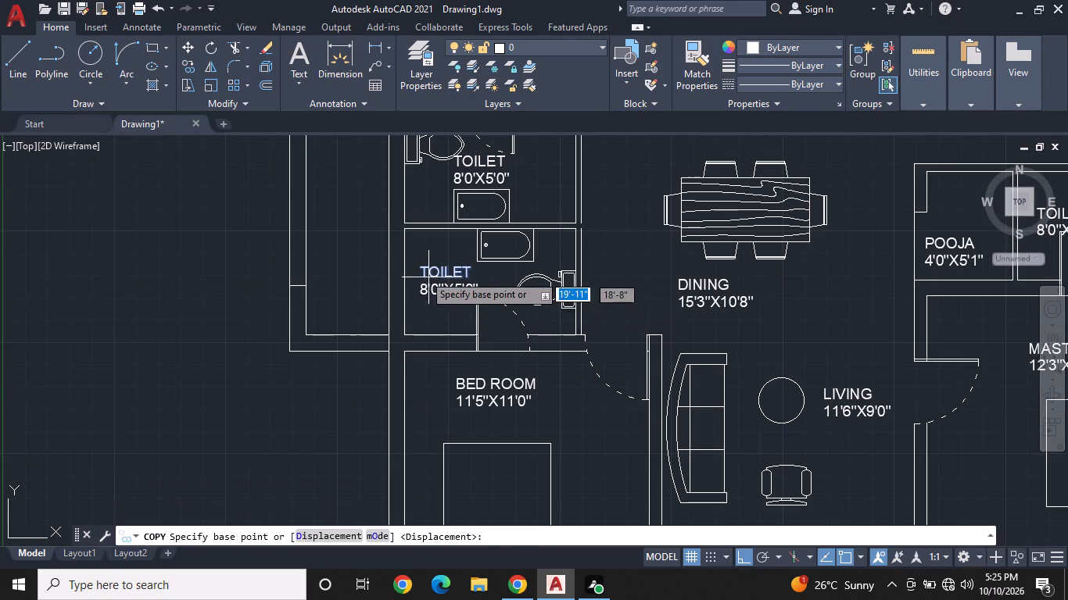
pyautogui.click(421, 273)
pyautogui.click(328, 229)
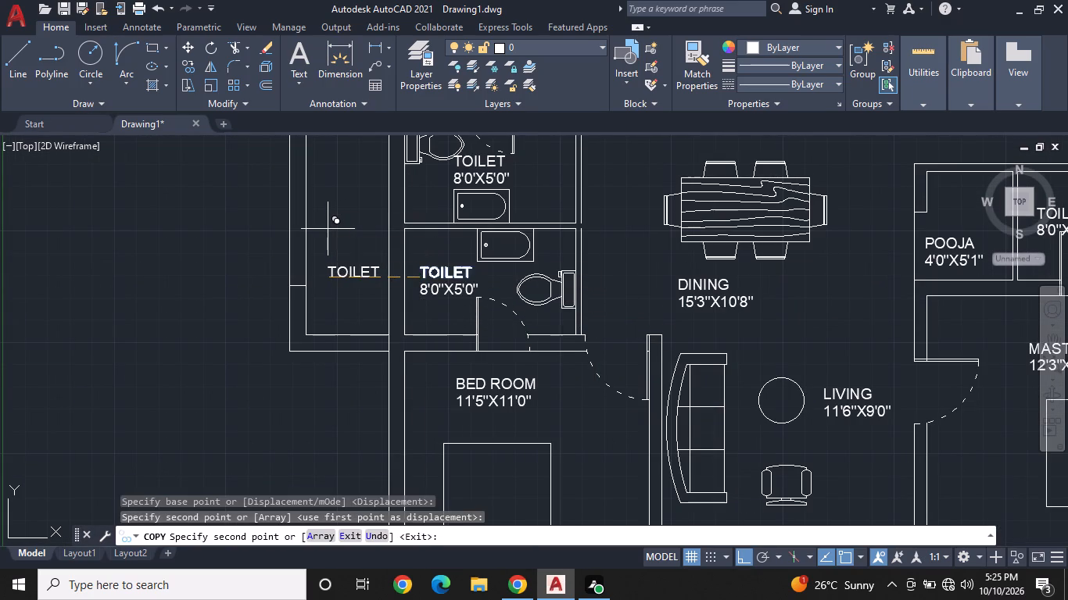
pyautogui.press('Escape')
# Rotate the copied TOILET text 90° so it reads vertically upward inside the ledge.
pyautogui.click(364, 270)
pyautogui.rightClick(364, 270)
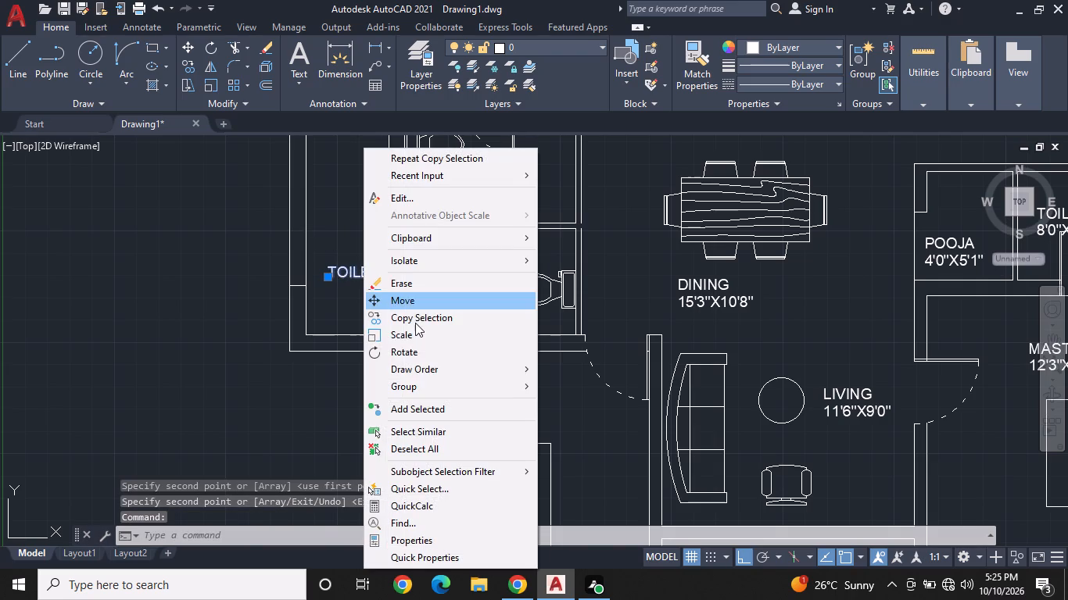
pyautogui.click(418, 345)
pyautogui.click(334, 274)
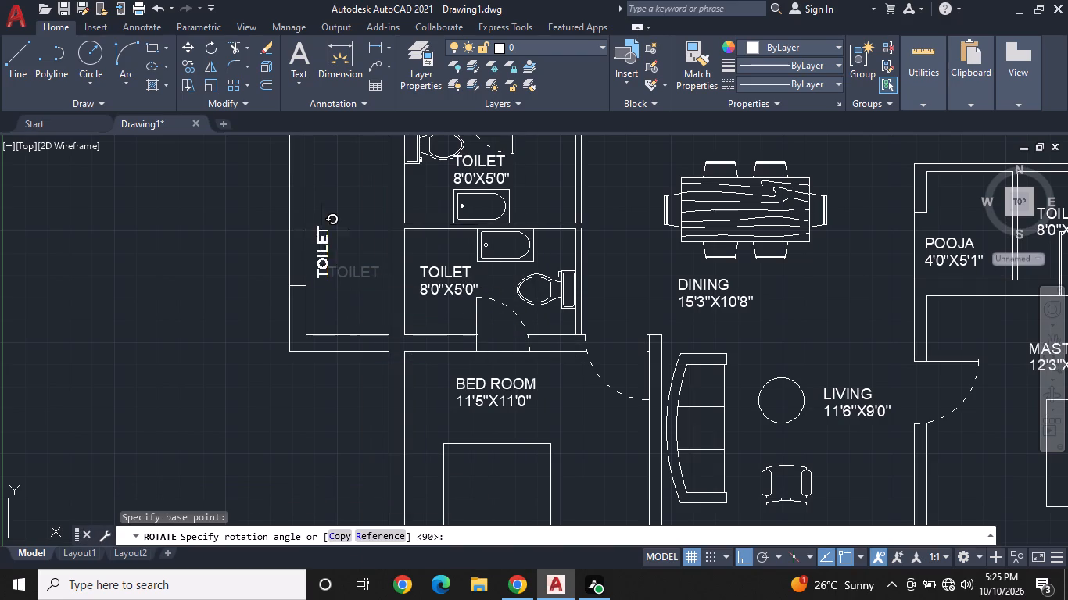
pyautogui.click(331, 205)
# Change the wording of the vertical TOILET text in the west ledge to SERVICE LWDGE.
pyautogui.doubleClick(323, 236)
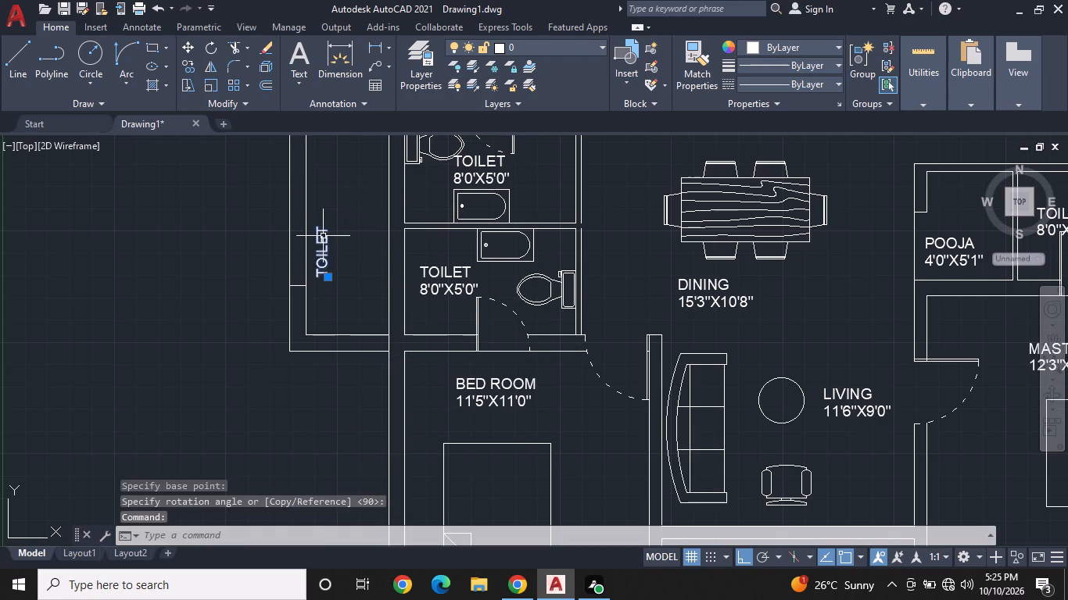
pyautogui.press('BackSpace')
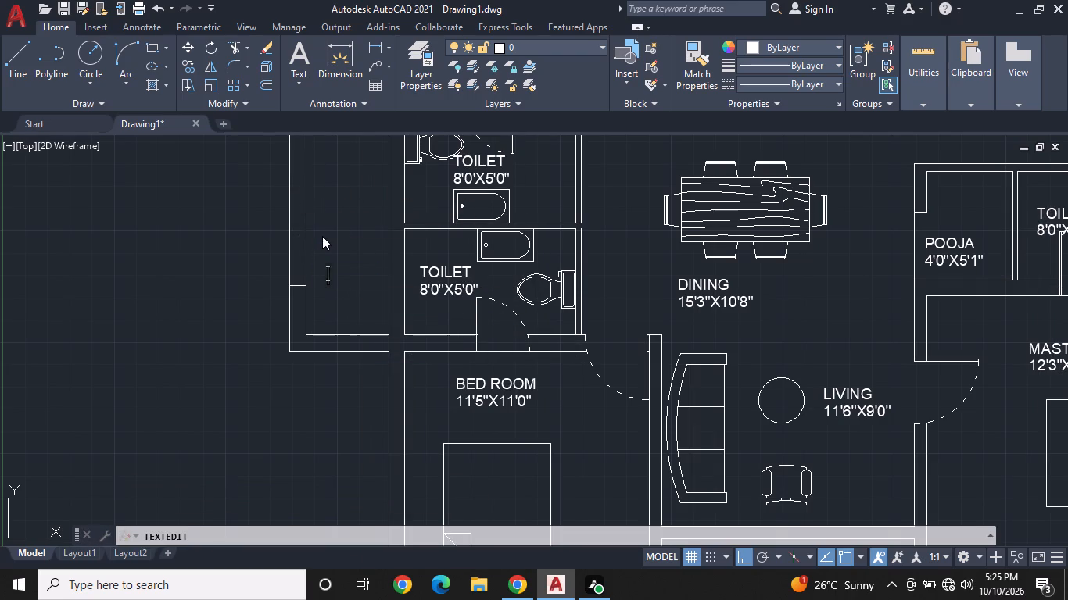
pyautogui.write('SERVICE')
pyautogui.press('space')
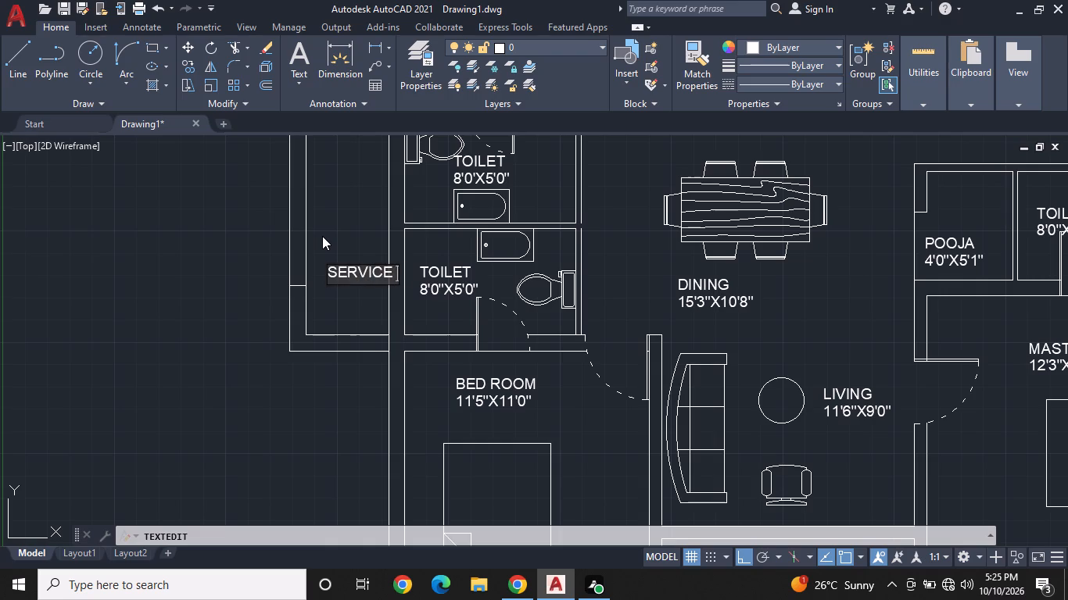
pyautogui.press('l')
pyautogui.write('WDGE')
pyautogui.press('Return')
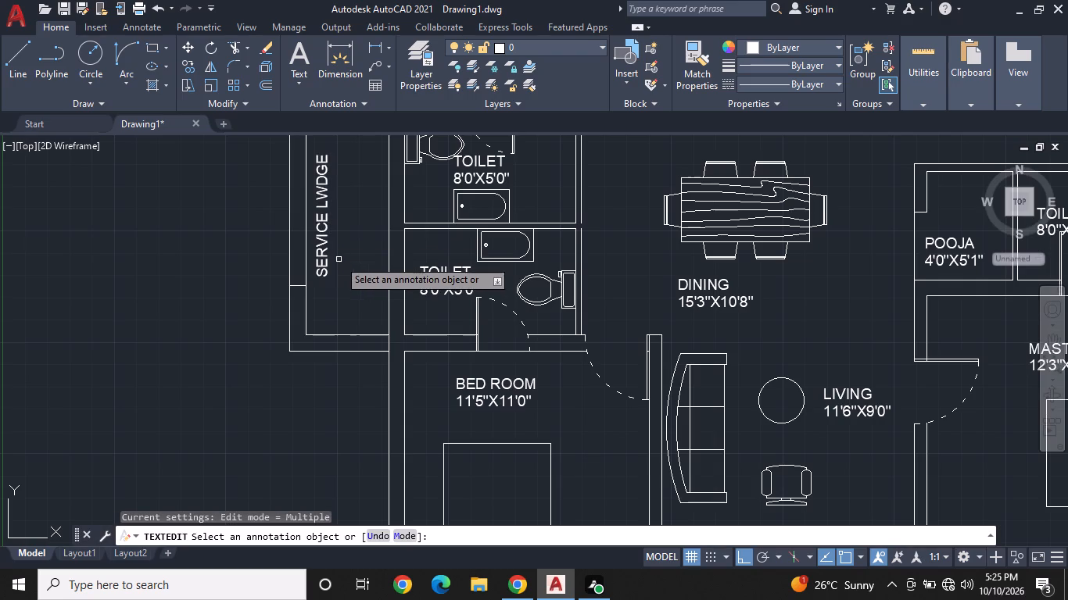
# Shift the vertical SERVICE LWDGE text slightly east toward the middle of the west ledge.
pyautogui.press('Escape')
pyautogui.scroll(-1, 345, 238)
pyautogui.moveTo(344, 244); pyautogui.dragTo(303, 213, button='middle')
pyautogui.click(286, 205)
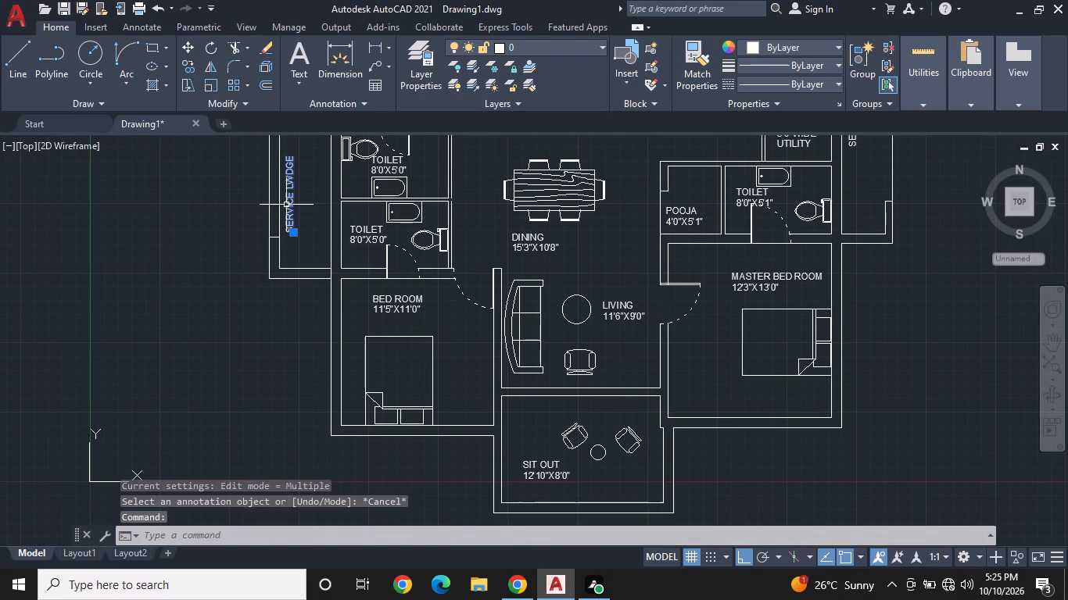
pyautogui.rightClick(286, 205)
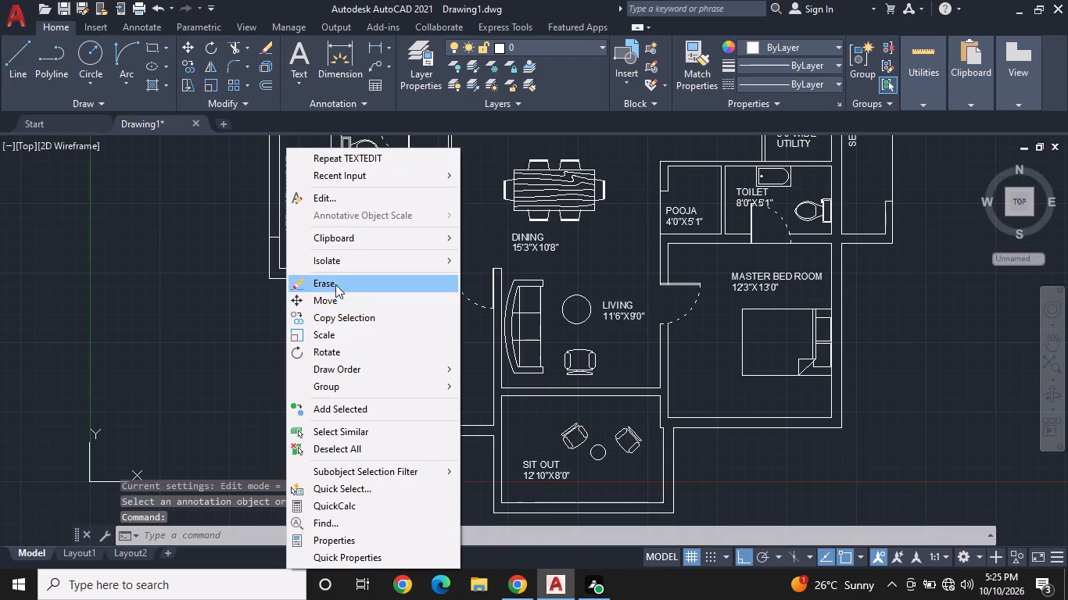
pyautogui.press('Escape')
pyautogui.click(296, 230)
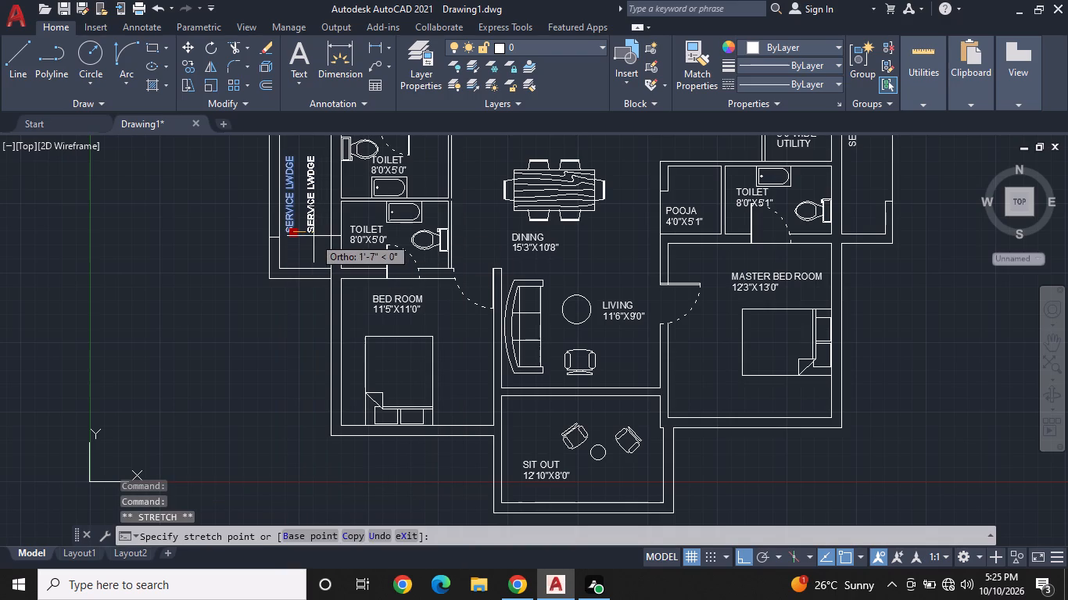
pyautogui.click(306, 227)
# Scale up the vertical SERVICE LWDGE text from its lower end so it fills more of the west ledge.
pyautogui.rightClick(306, 226)
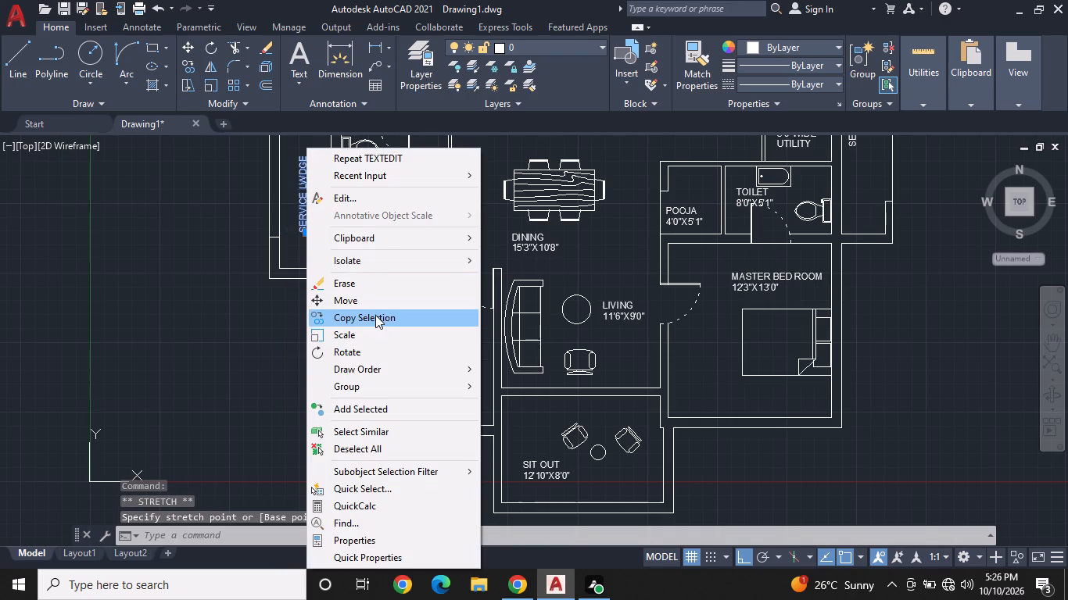
pyautogui.click(366, 329)
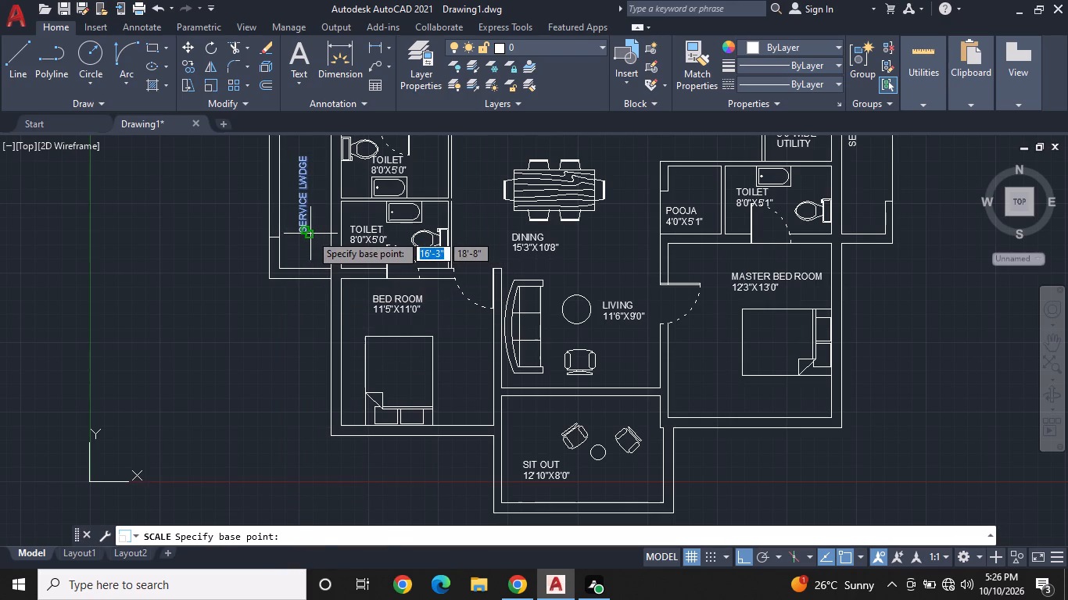
pyautogui.click(310, 234)
pyautogui.moveTo(323, 287); pyautogui.dragTo(320, 391, button='middle')
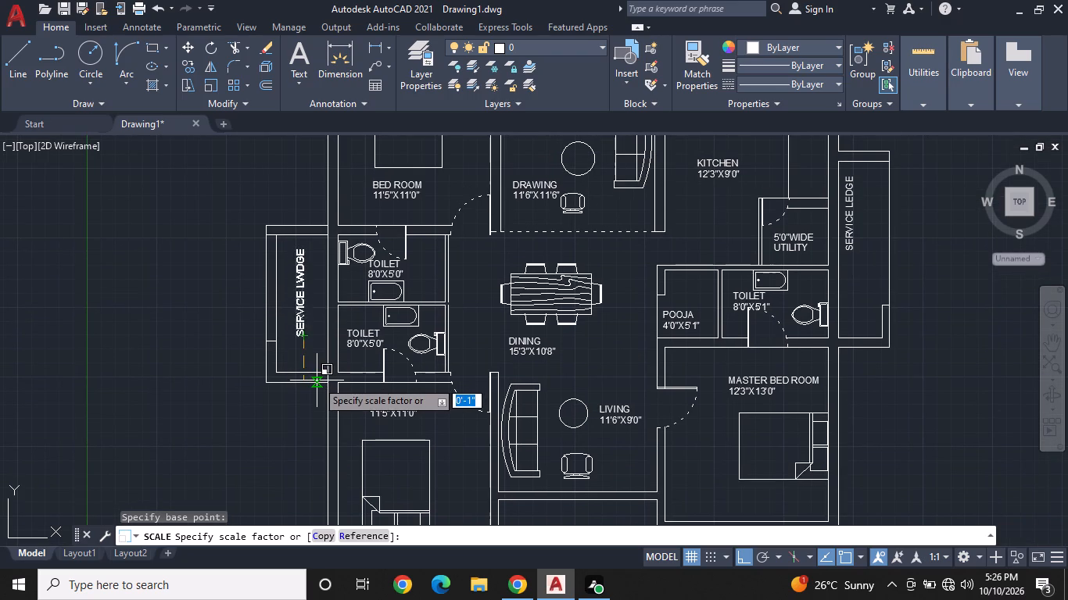
pyautogui.click(317, 380)
# Scale up both lines of the upper BED ROOM 11'5"X11'0" label from the lower line's start.
pyautogui.click(395, 182)
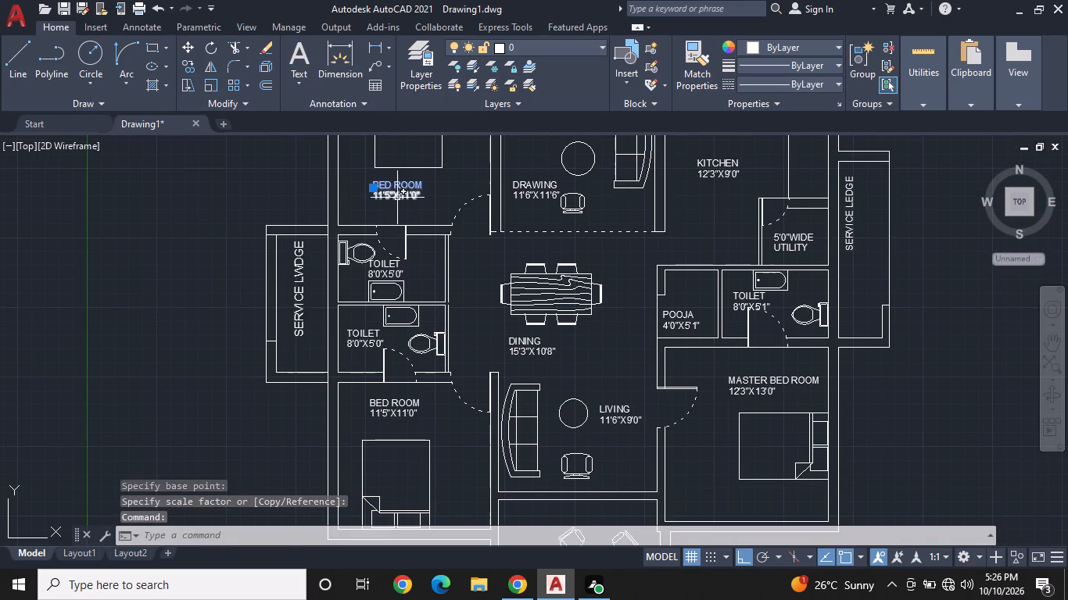
pyautogui.click(398, 195)
pyautogui.rightClick(398, 194)
pyautogui.click(438, 340)
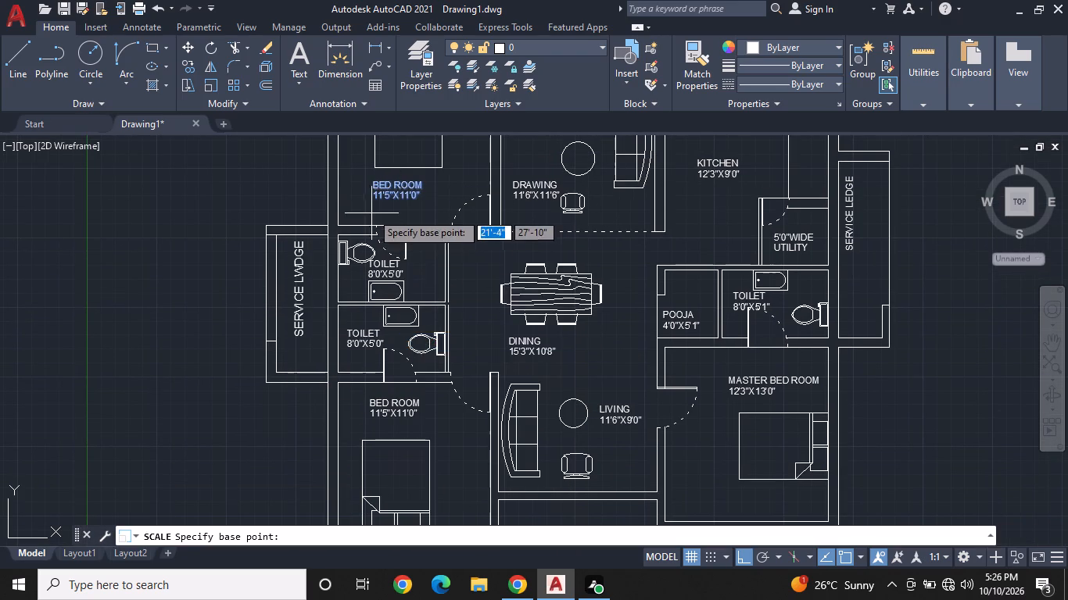
pyautogui.click(368, 195)
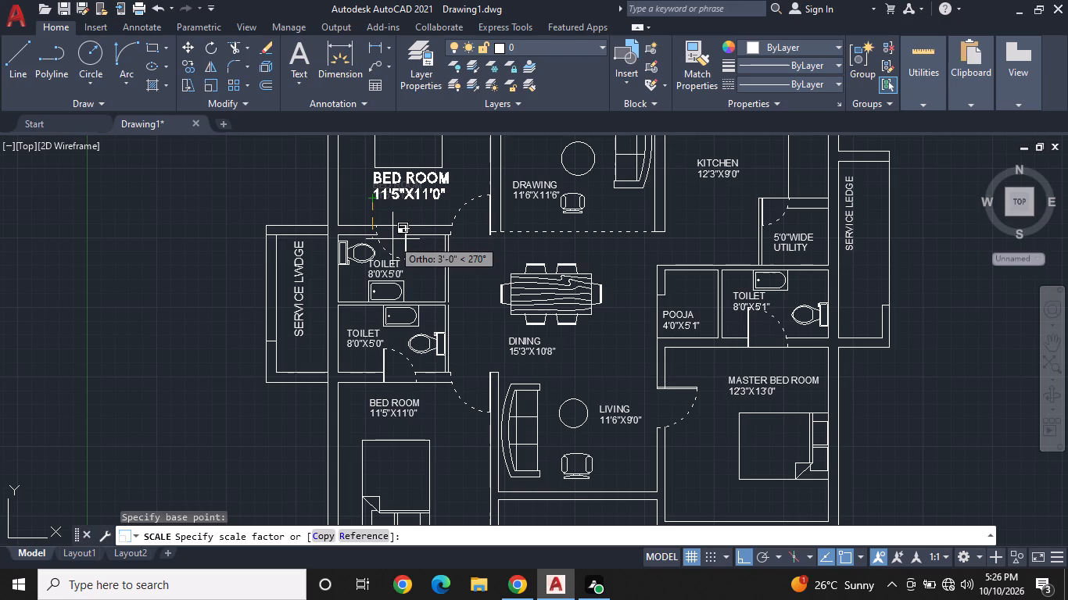
pyautogui.click(392, 239)
# Move the enlarged upper BED ROOM label freely, with Ortho off, slightly southwest into the clear space below the bed.
pyautogui.click(407, 195)
pyautogui.click(412, 178)
pyautogui.rightClick(412, 178)
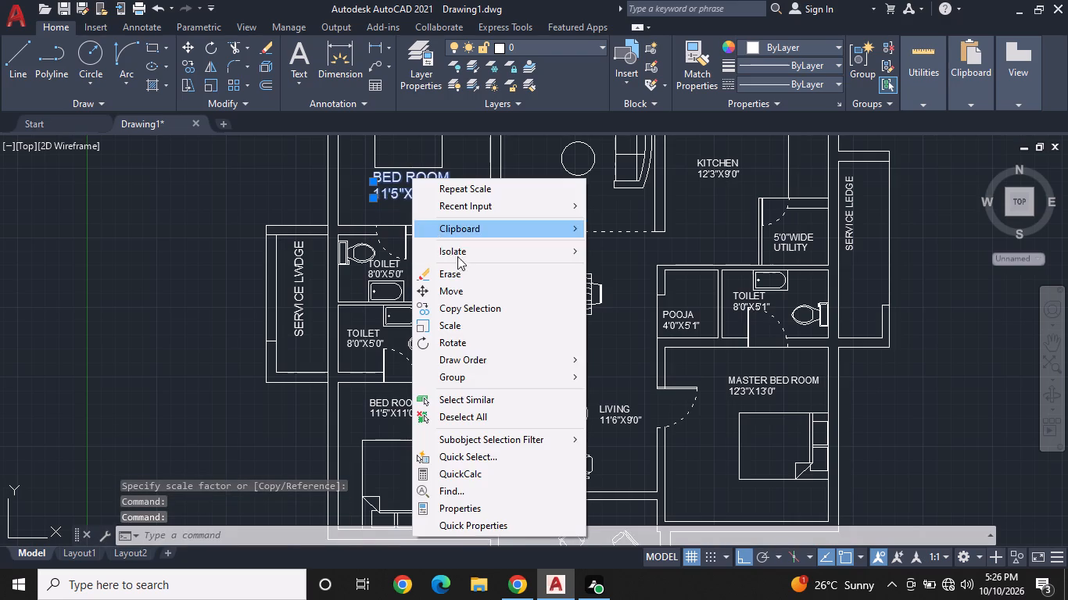
pyautogui.click(465, 287)
pyautogui.click(395, 195)
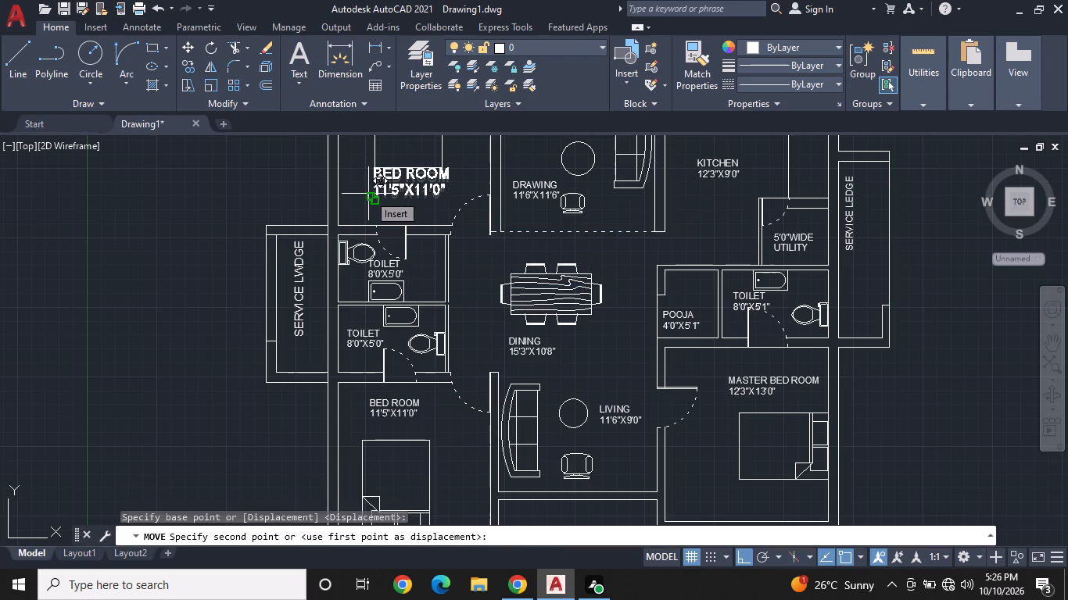
pyautogui.press('F8')
pyautogui.click(367, 210)
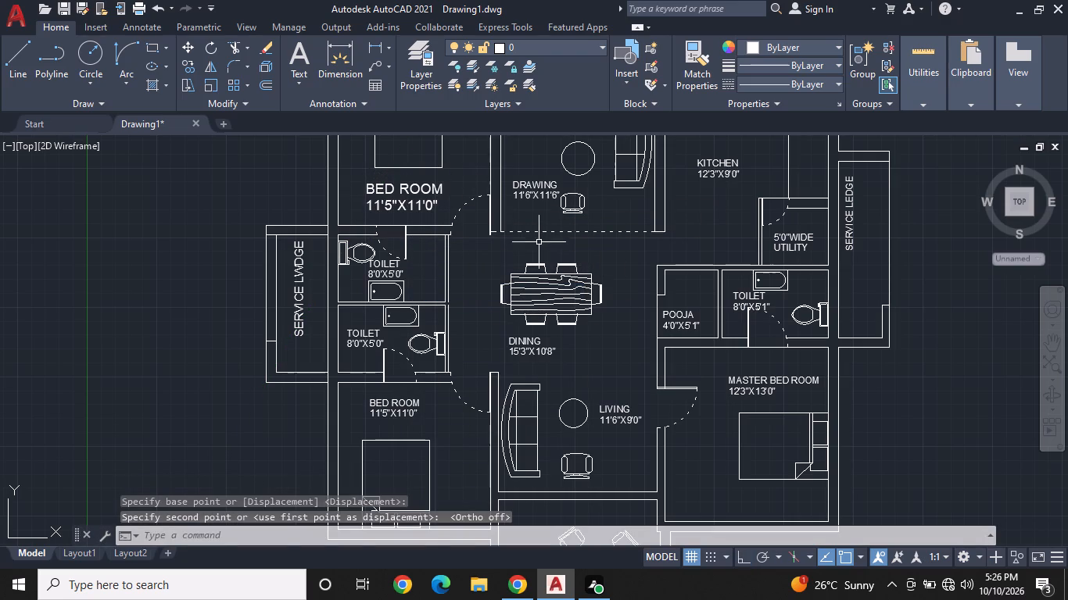
pyautogui.press('Escape')
# Scale up both lines of the DRAWING 11'6"X11'6" label from near their start.
pyautogui.moveTo(533, 251); pyautogui.dragTo(396, 305, button='middle')
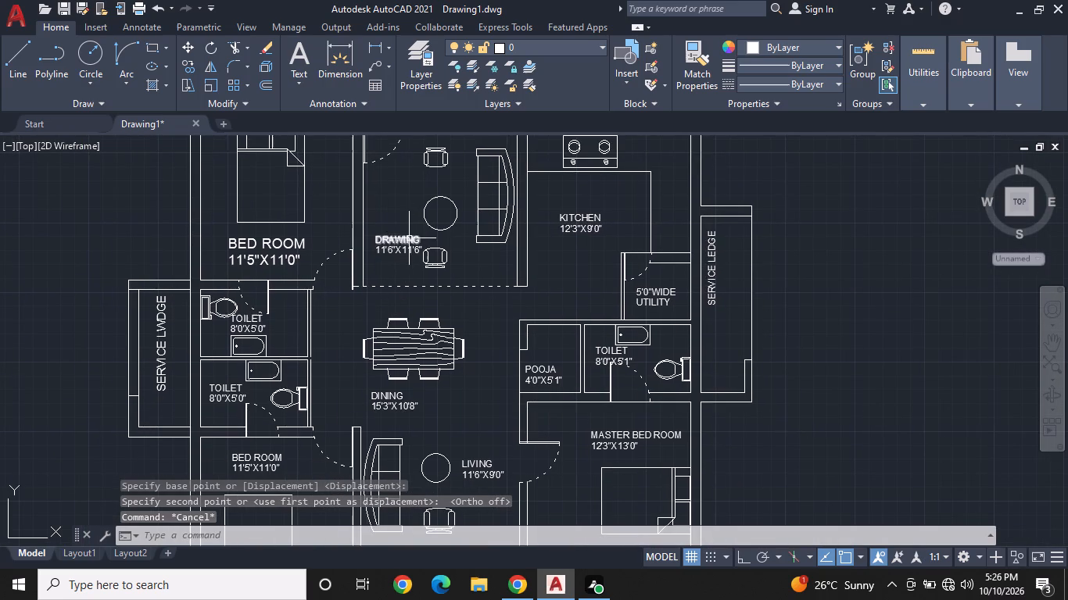
pyautogui.click(409, 240)
pyautogui.click(402, 251)
pyautogui.rightClick(397, 253)
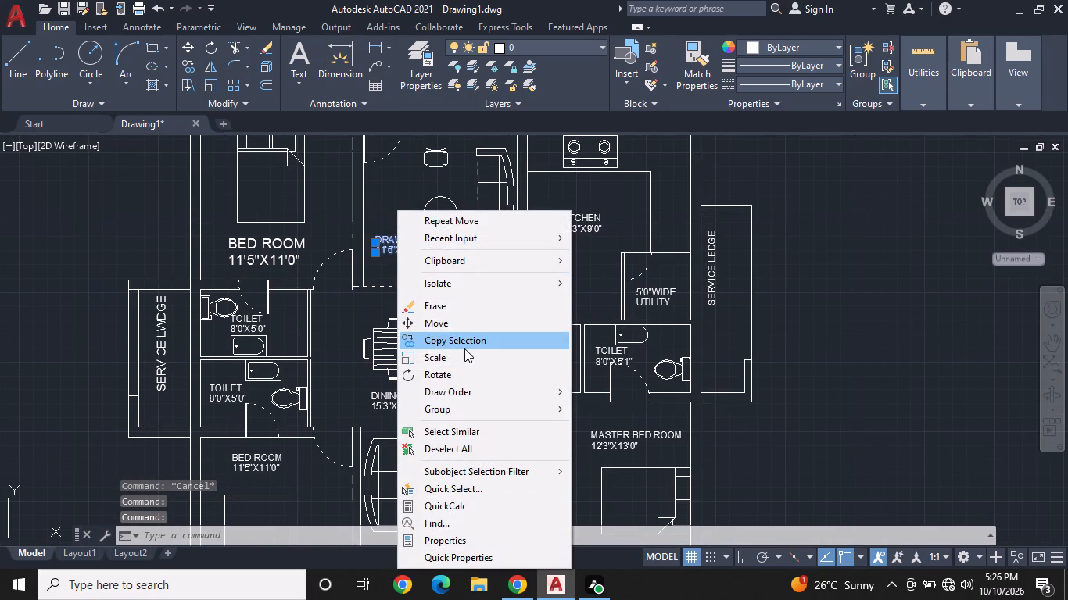
pyautogui.click(461, 356)
pyautogui.click(368, 241)
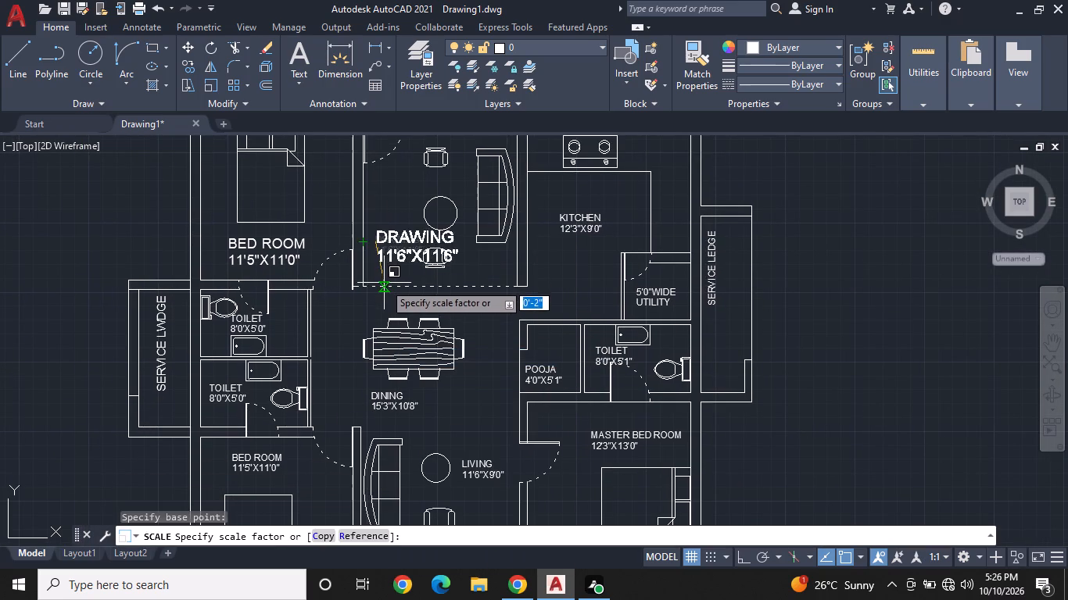
pyautogui.click(388, 272)
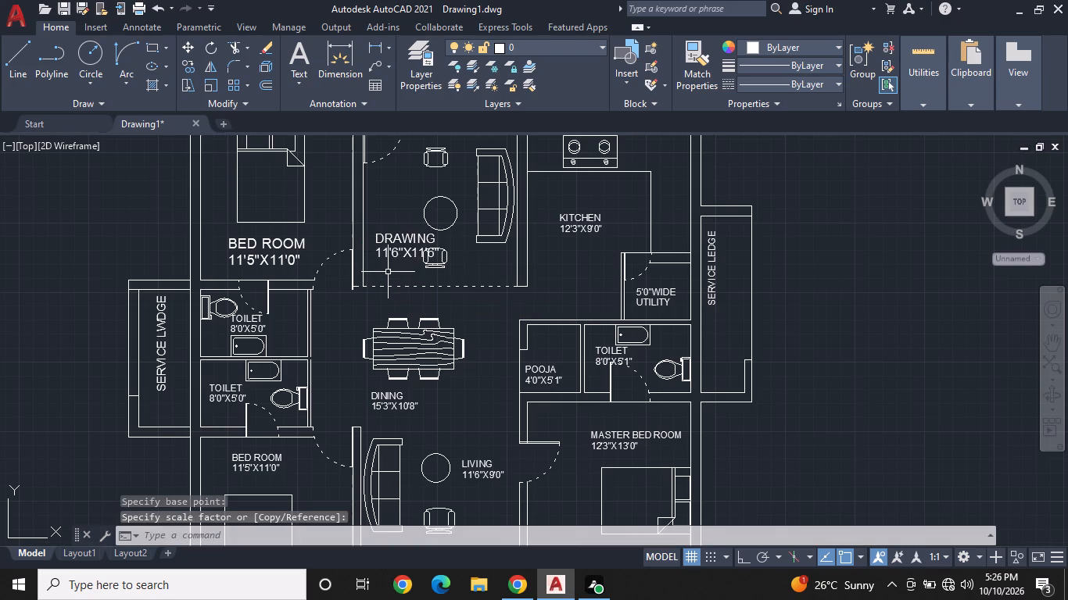
# Scale up both lines of the KITCHEN 12'3"X9'0" label from the start of the size line.
pyautogui.moveTo(499, 318); pyautogui.dragTo(403, 328, button='middle')
pyautogui.click(482, 236)
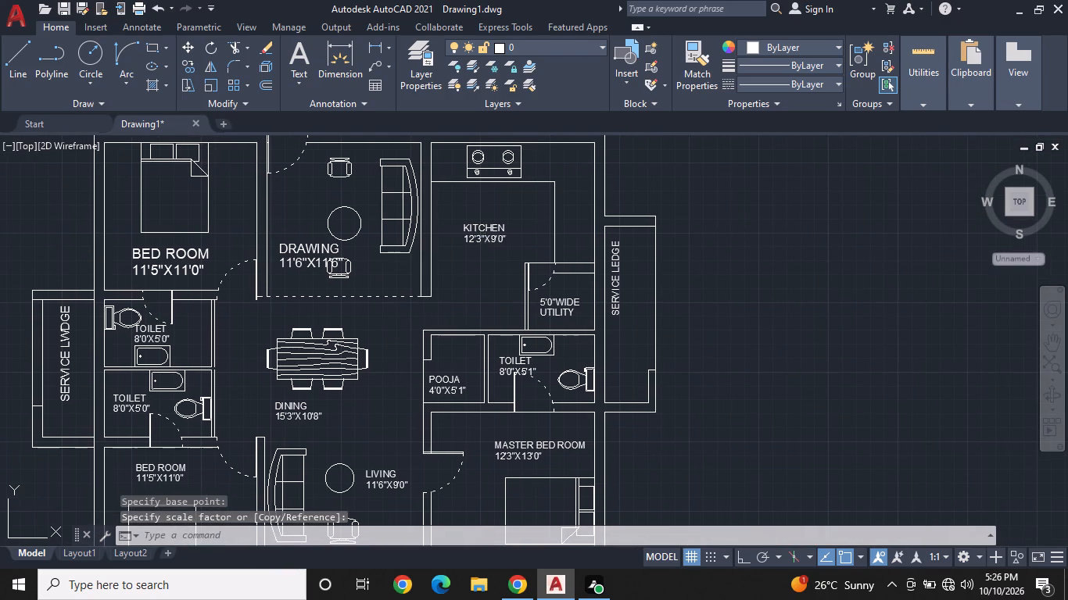
pyautogui.click(484, 229)
pyautogui.rightClick(484, 229)
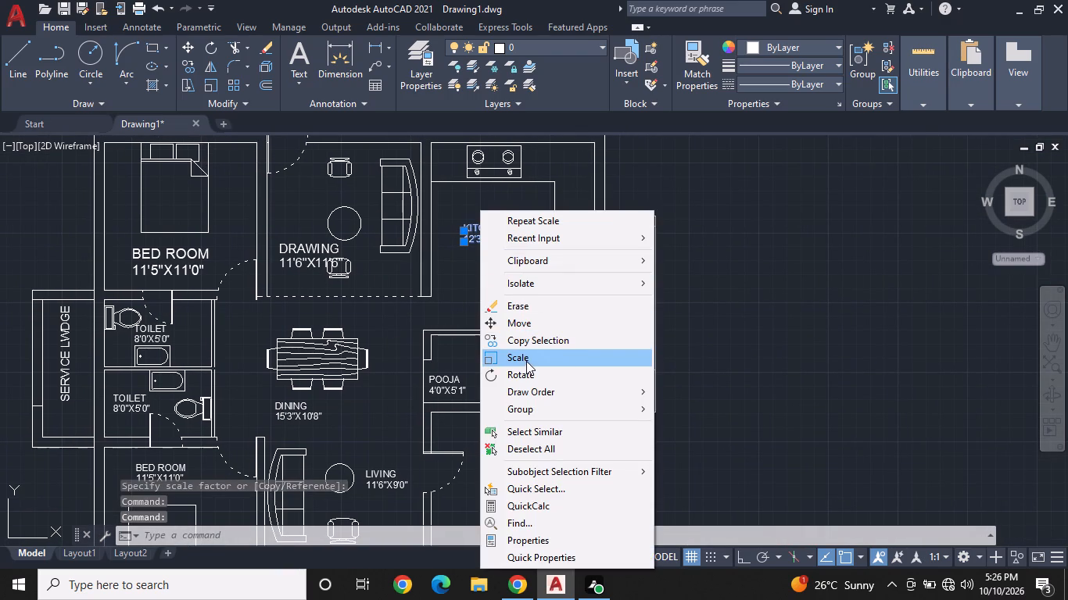
pyautogui.click(526, 361)
pyautogui.click(468, 243)
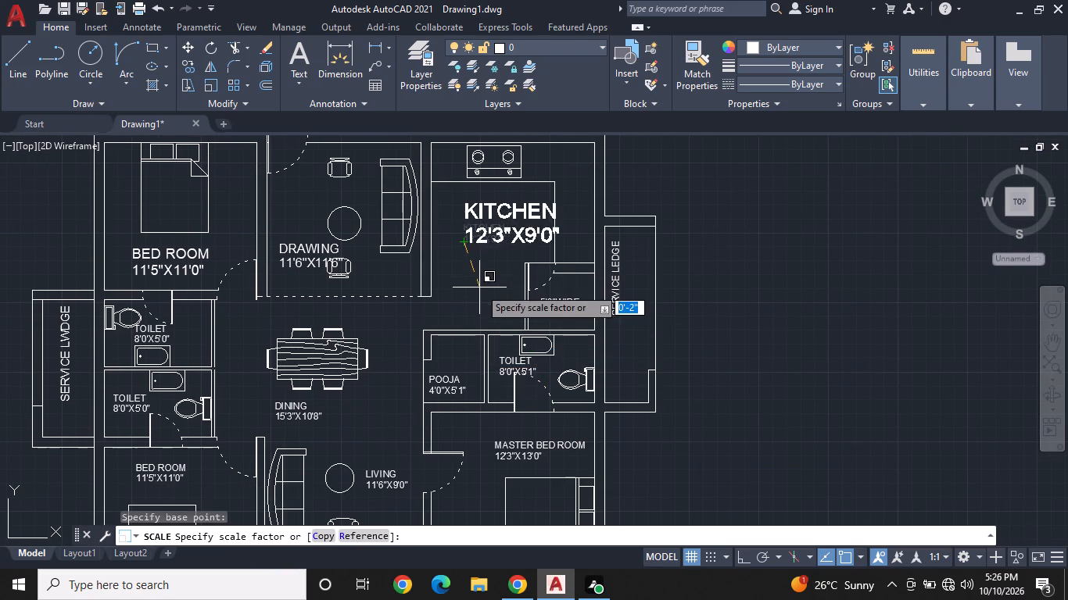
pyautogui.click(478, 277)
# Move the vertical SERVICE LEDGE text south and slightly east within the east ledge.
pyautogui.moveTo(499, 298); pyautogui.dragTo(334, 192, button='middle')
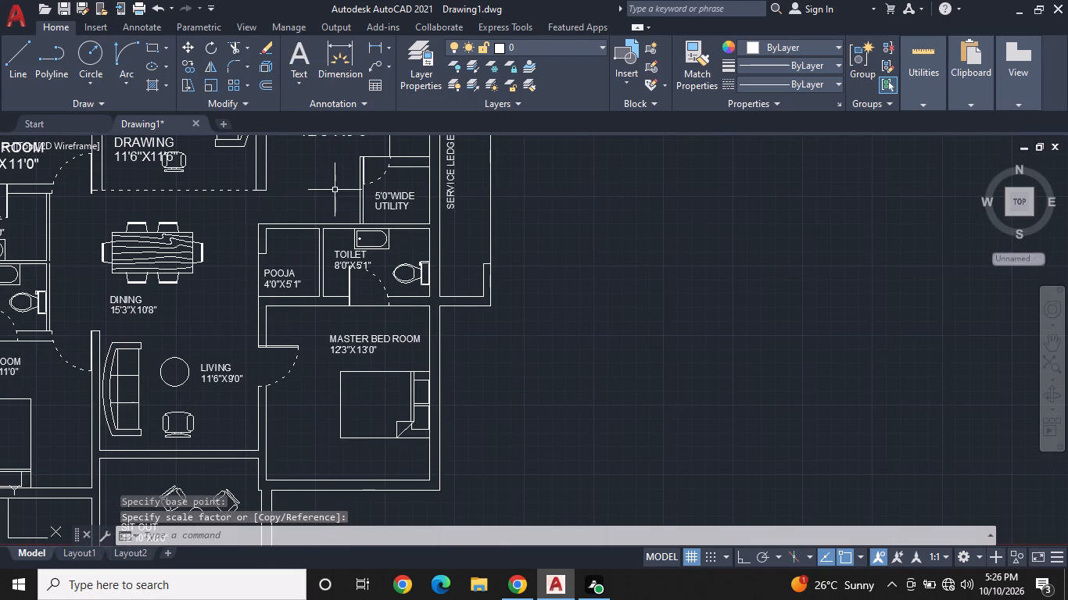
pyautogui.moveTo(382, 226); pyautogui.dragTo(382, 265, button='middle')
pyautogui.middleClick(382, 265)
pyautogui.click(446, 219)
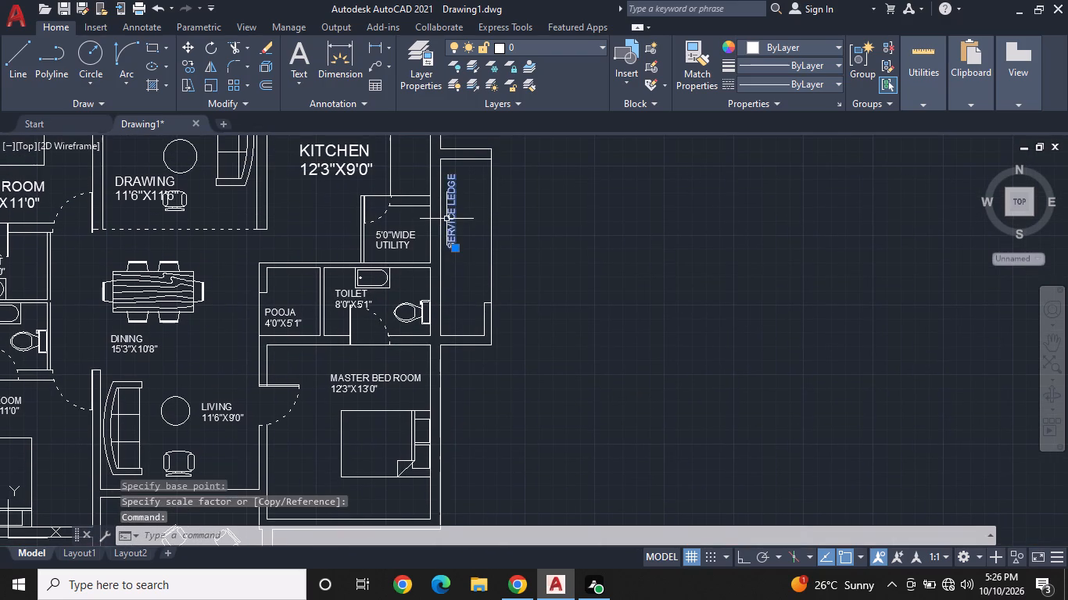
pyautogui.rightClick(446, 218)
pyautogui.press('Escape')
pyautogui.click(453, 248)
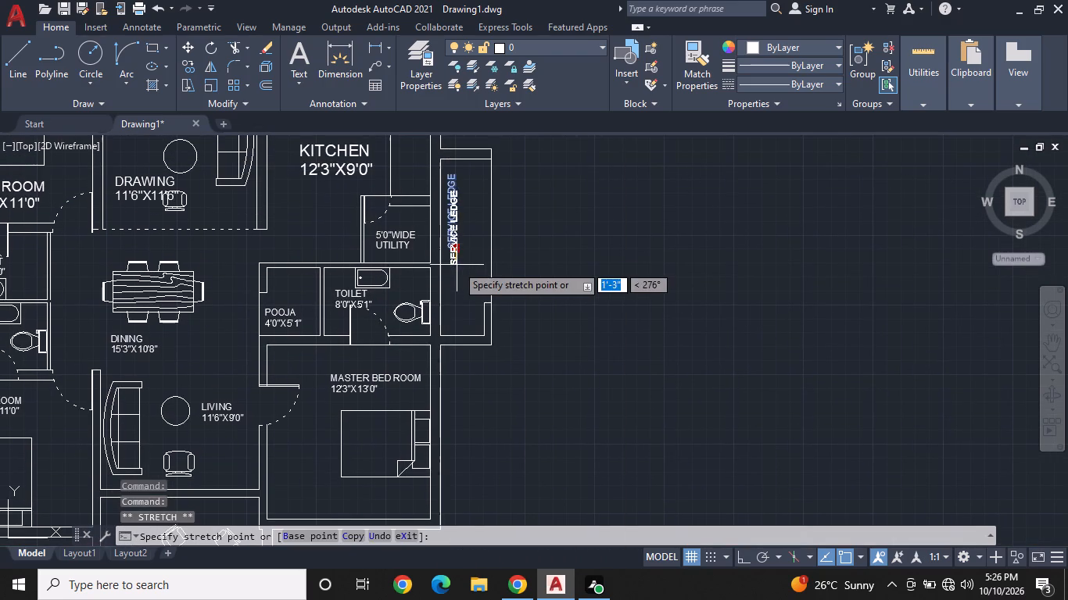
pyautogui.click(462, 287)
# Scale up the vertical SERVICE LEDGE text from its lower end inside the east ledge.
pyautogui.rightClick(461, 280)
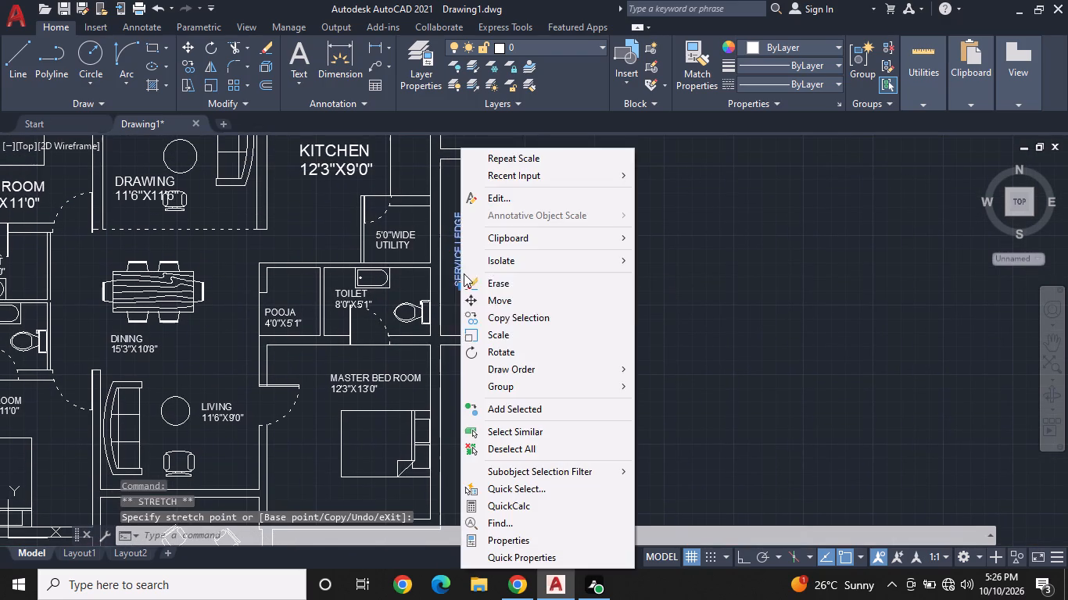
pyautogui.click(507, 335)
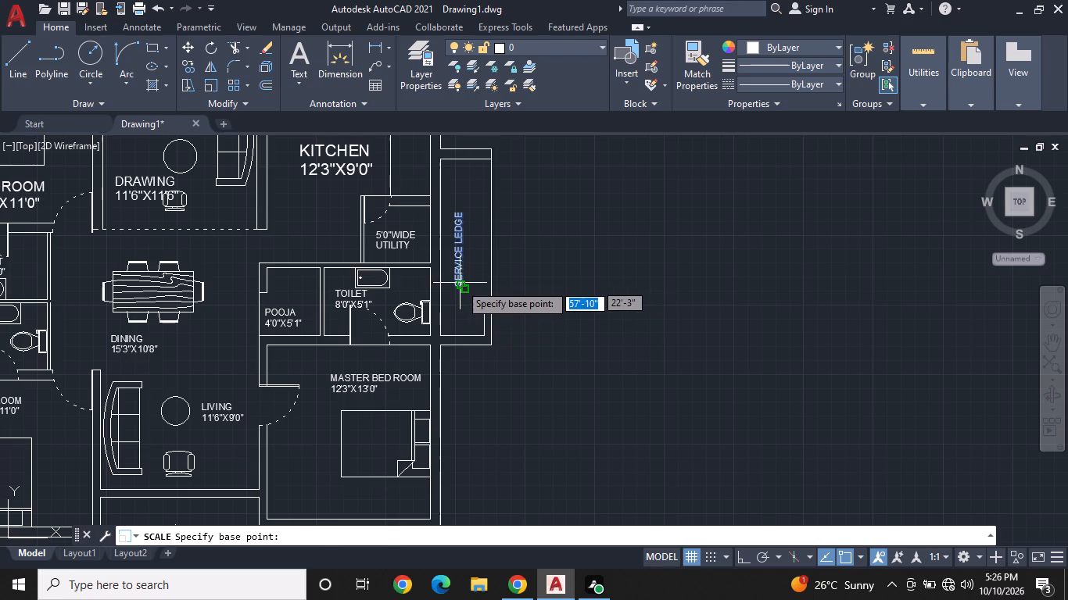
pyautogui.click(460, 284)
pyautogui.click(479, 338)
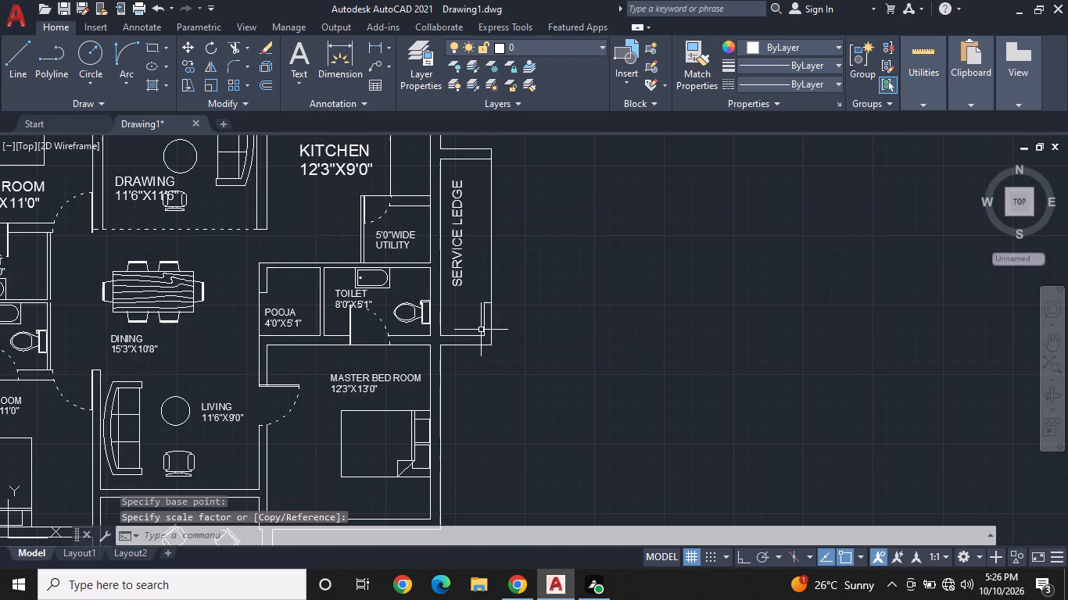
# Scale up both lines of the 5'0"WIDE UTILITY label, keeping it inside the utility room.
pyautogui.click(394, 241)
pyautogui.click(396, 232)
pyautogui.rightClick(396, 232)
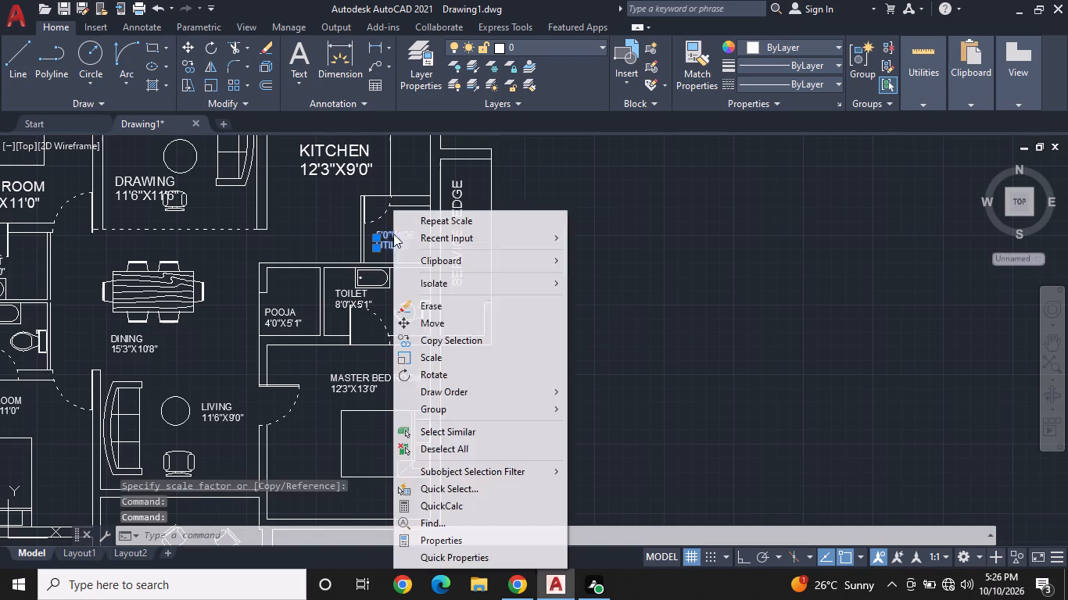
pyautogui.click(461, 360)
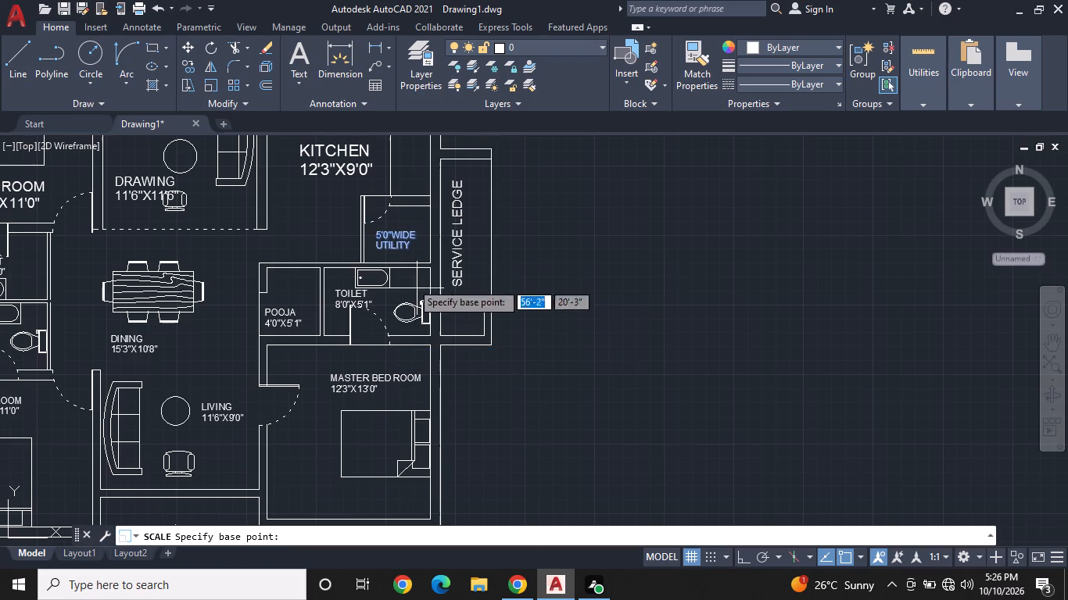
pyautogui.click(374, 247)
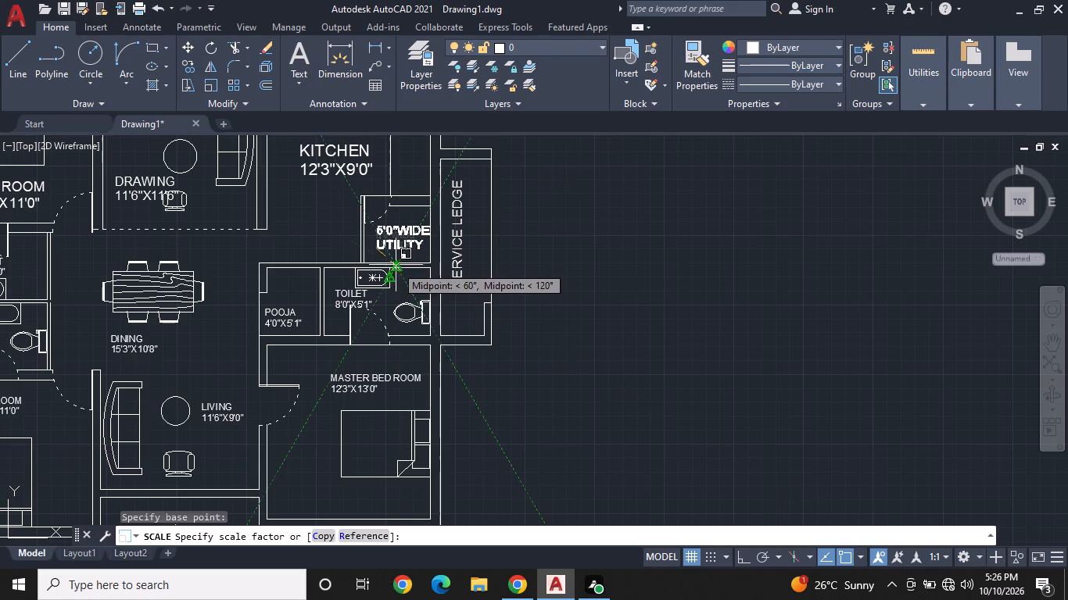
pyautogui.click(396, 262)
# Scale up both lines of the POOJA 4'0"X5'1" label very slightly within the small room.
pyautogui.moveTo(402, 279); pyautogui.dragTo(441, 221, button='middle')
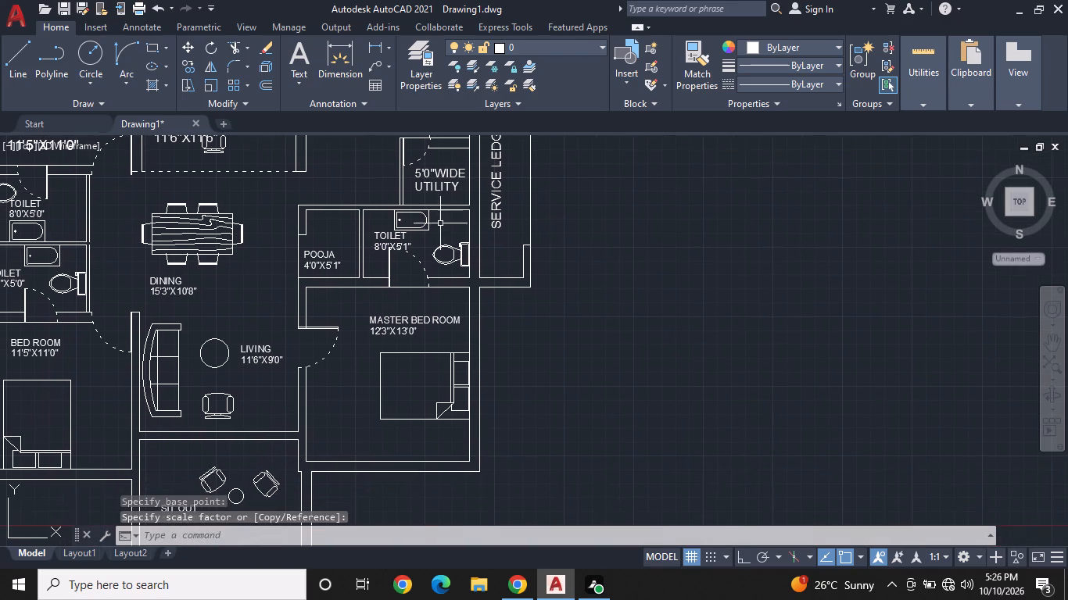
pyautogui.moveTo(317, 259); pyautogui.dragTo(388, 216, button='middle')
pyautogui.click(388, 216)
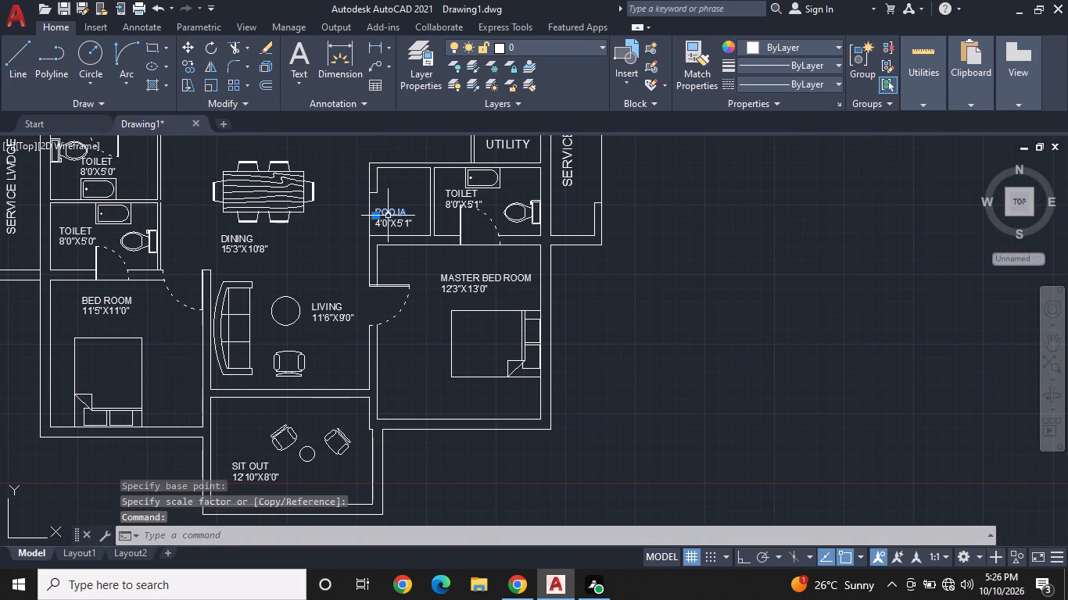
pyautogui.click(388, 227)
pyautogui.rightClick(388, 227)
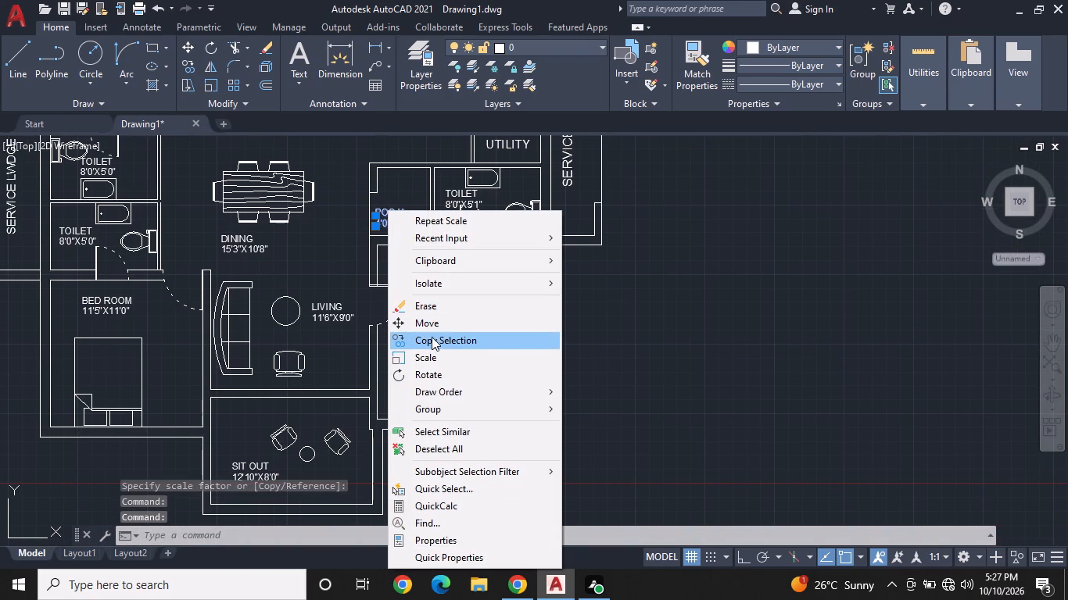
pyautogui.click(427, 350)
pyautogui.click(378, 231)
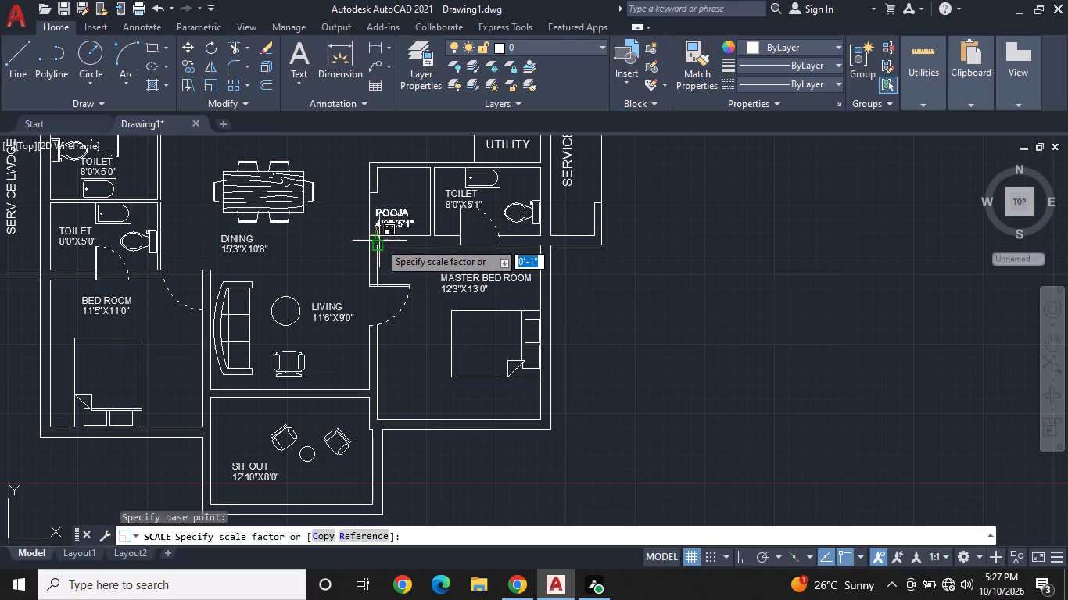
pyautogui.click(384, 251)
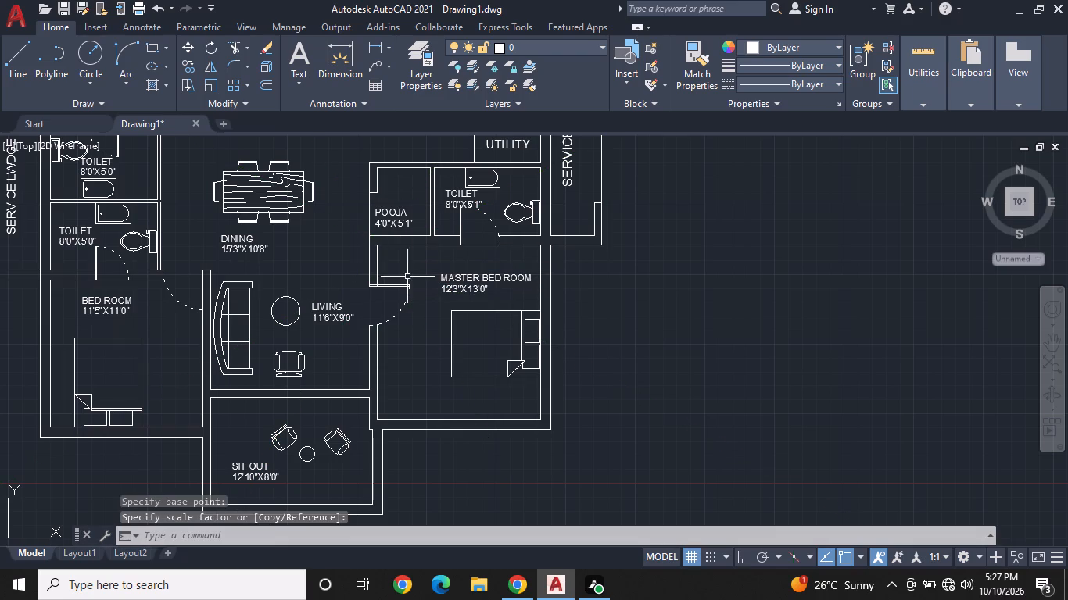
# Scale up both lines of the MASTER BED ROOM 12'3"X13'0" label from its lower-left insertion point.
pyautogui.moveTo(412, 295); pyautogui.dragTo(426, 248, button='middle')
pyautogui.middleClick(426, 245)
pyautogui.click(462, 237)
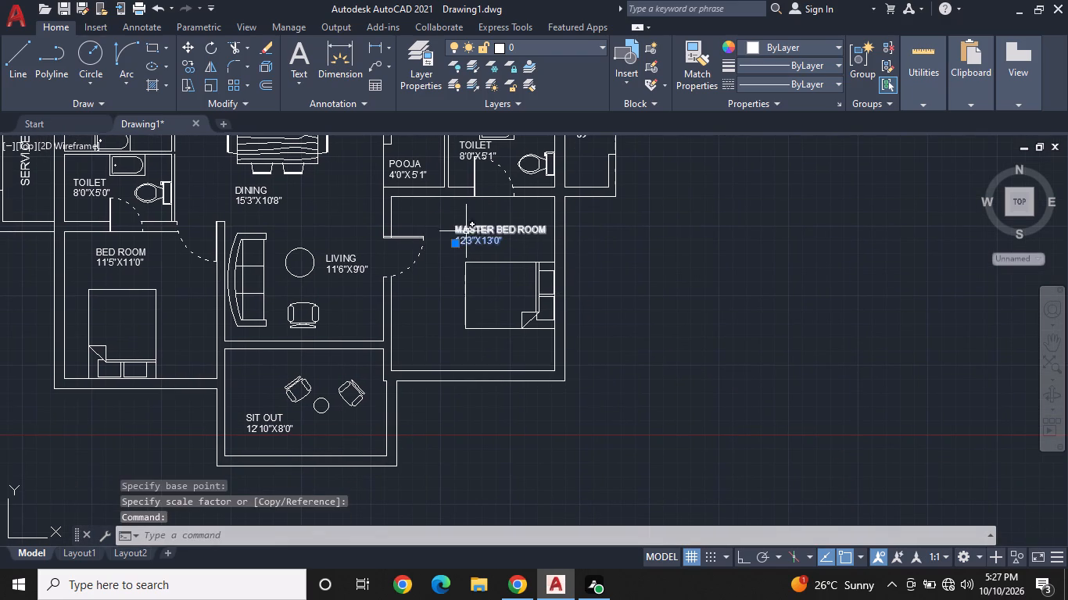
pyautogui.click(466, 231)
pyautogui.rightClick(466, 231)
pyautogui.click(512, 358)
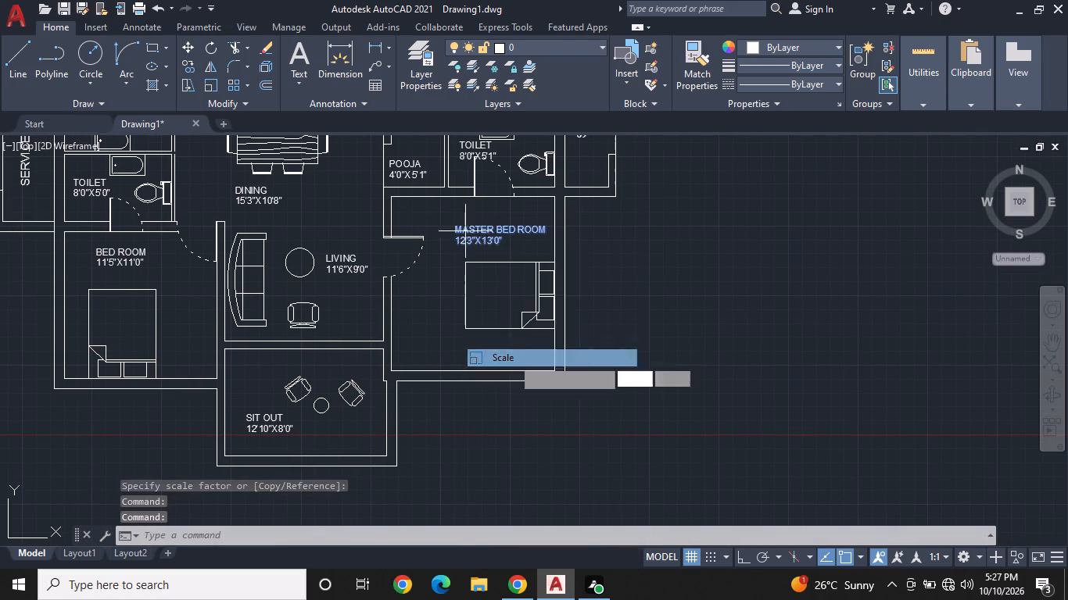
pyautogui.doubleClick(448, 239)
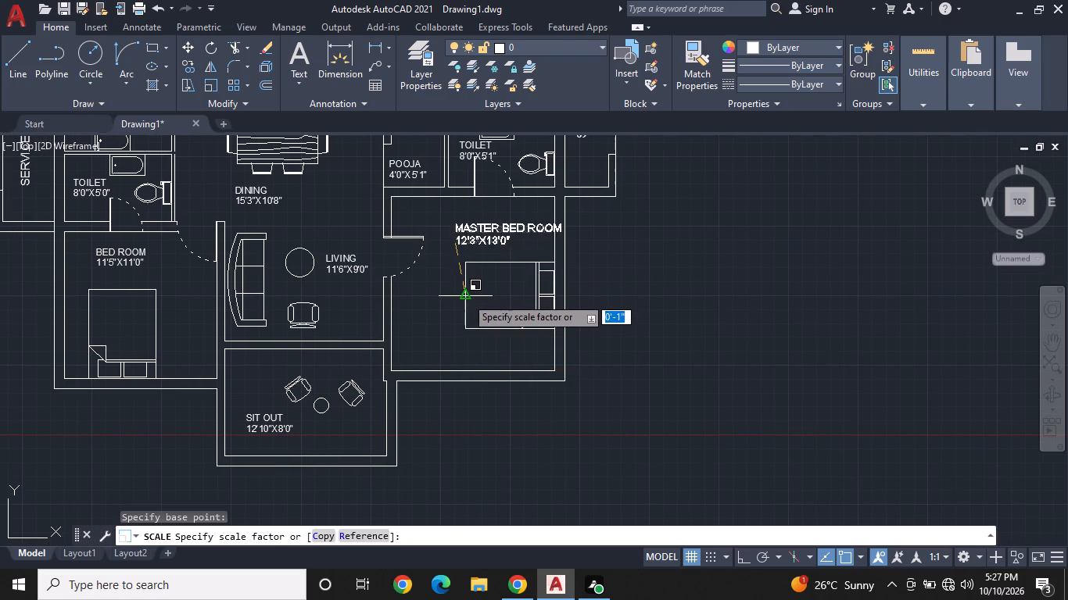
pyautogui.click(471, 309)
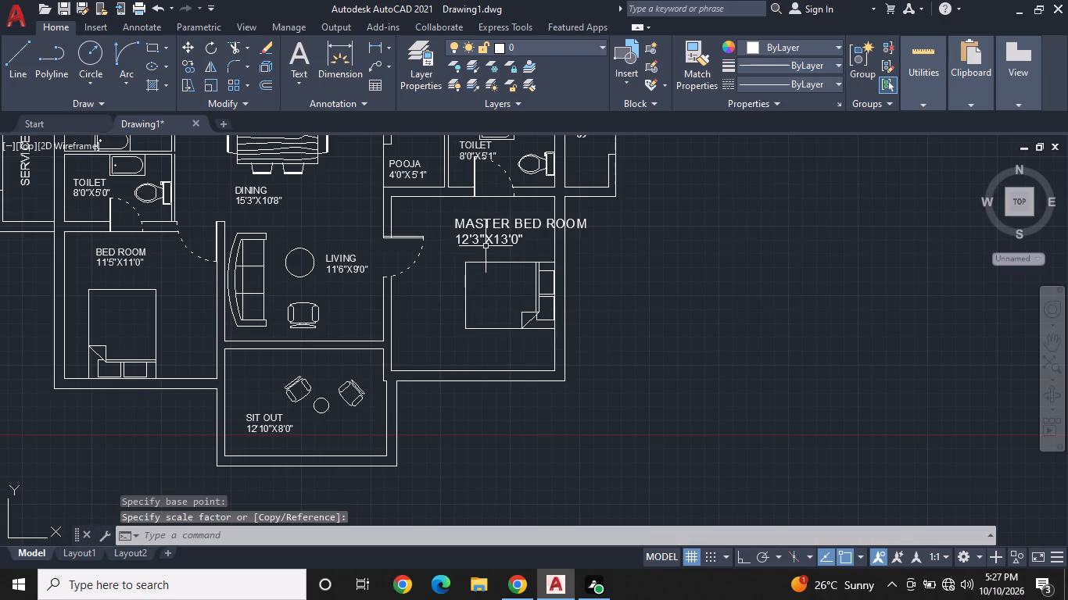
# Move the enlarged MASTER BED ROOM label west and slightly north so it fits between the room's walls.
pyautogui.click(486, 245)
pyautogui.click(486, 228)
pyautogui.rightClick(486, 228)
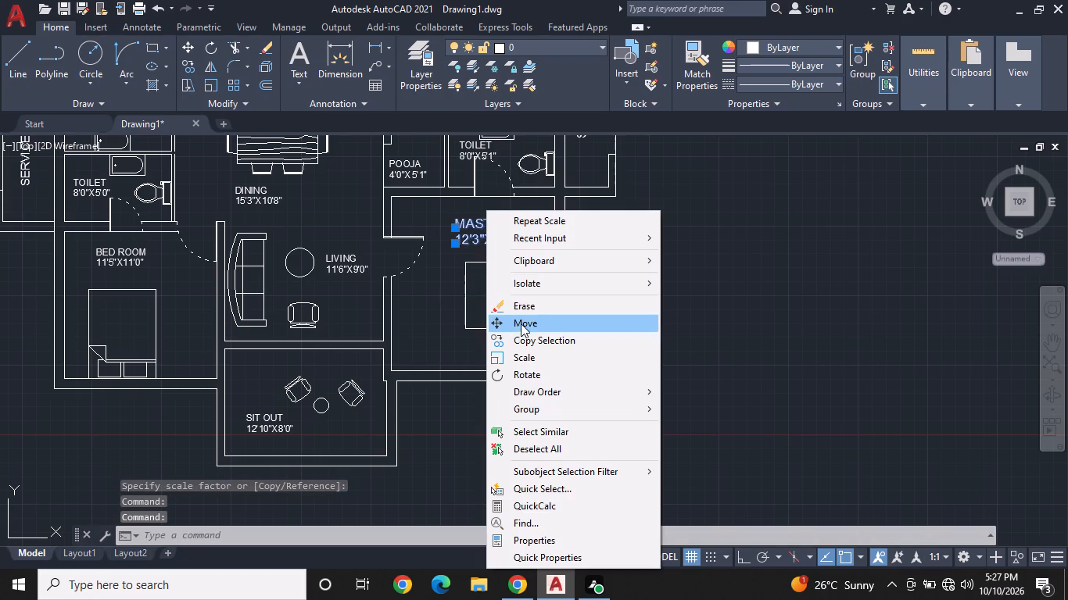
pyautogui.click(521, 323)
pyautogui.click(459, 237)
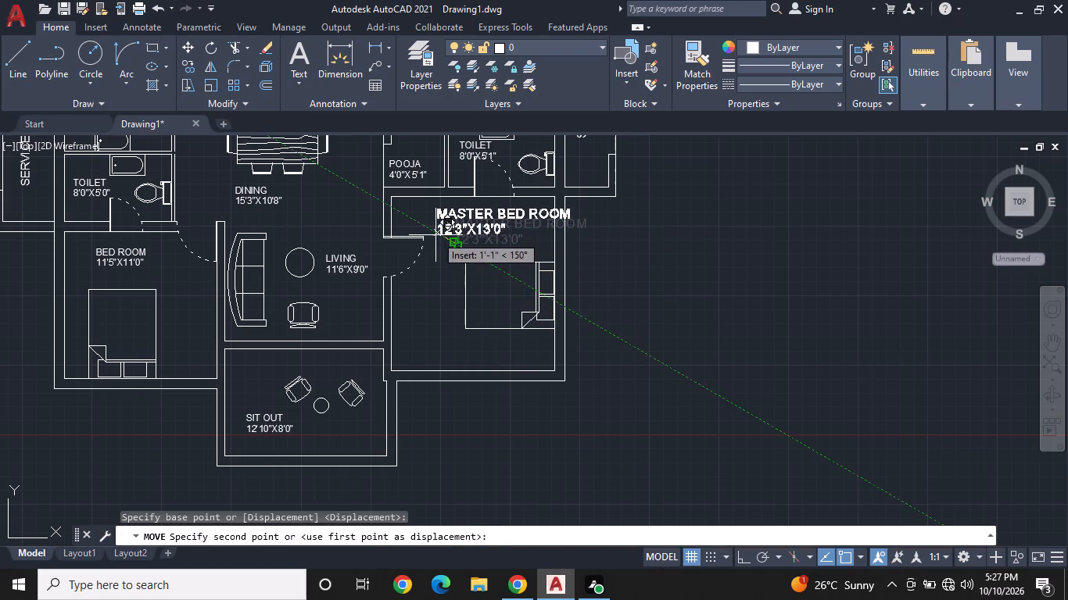
pyautogui.click(413, 230)
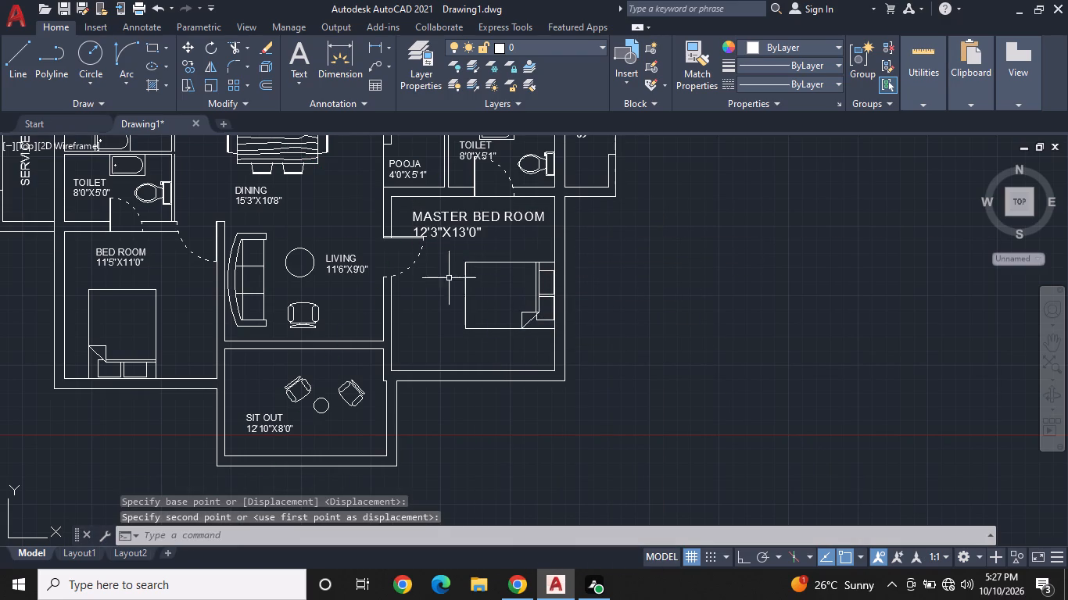
pyautogui.press('Escape')
# Scale up both lines of the LIVING 11'6"X9'0" label from the insertion point of its dimension line.
pyautogui.scroll(1, 450, 301)
pyautogui.moveTo(450, 302); pyautogui.dragTo(602, 254, button='middle')
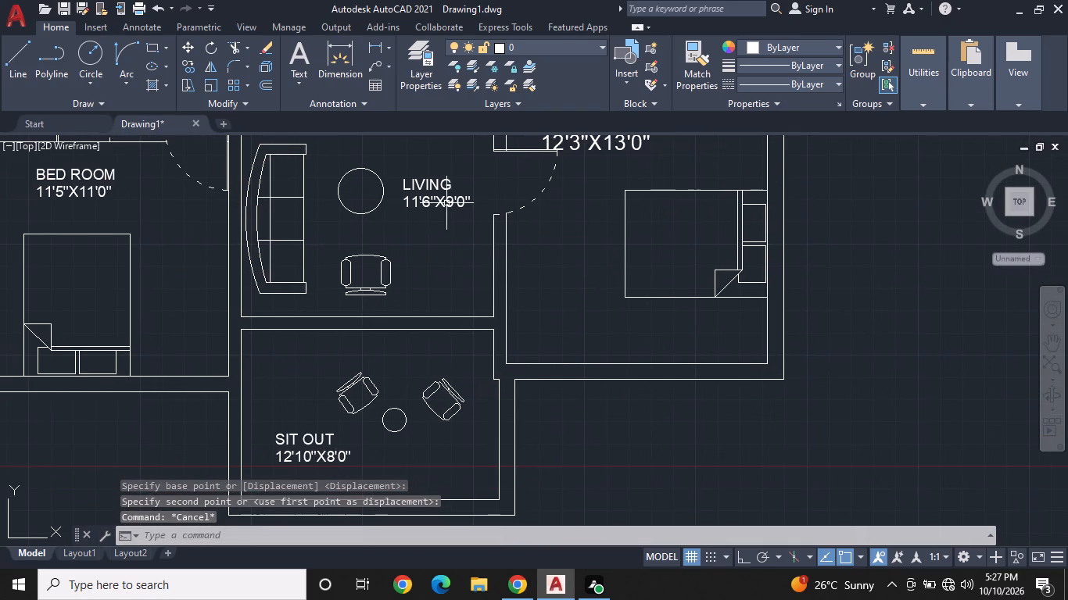
pyautogui.click(446, 199)
pyautogui.click(437, 189)
pyautogui.rightClick(437, 189)
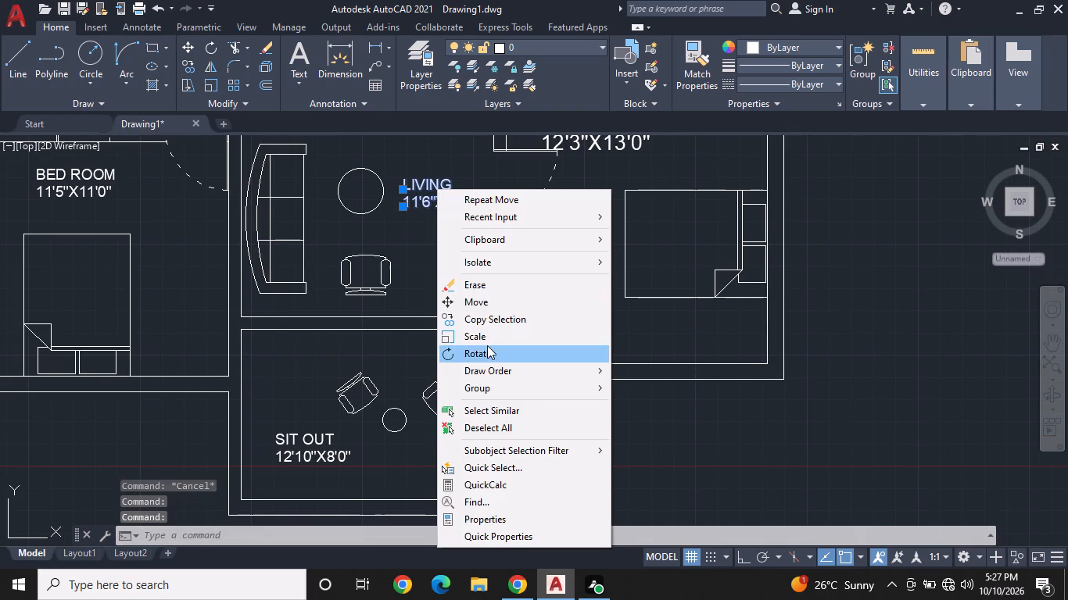
pyautogui.click(489, 334)
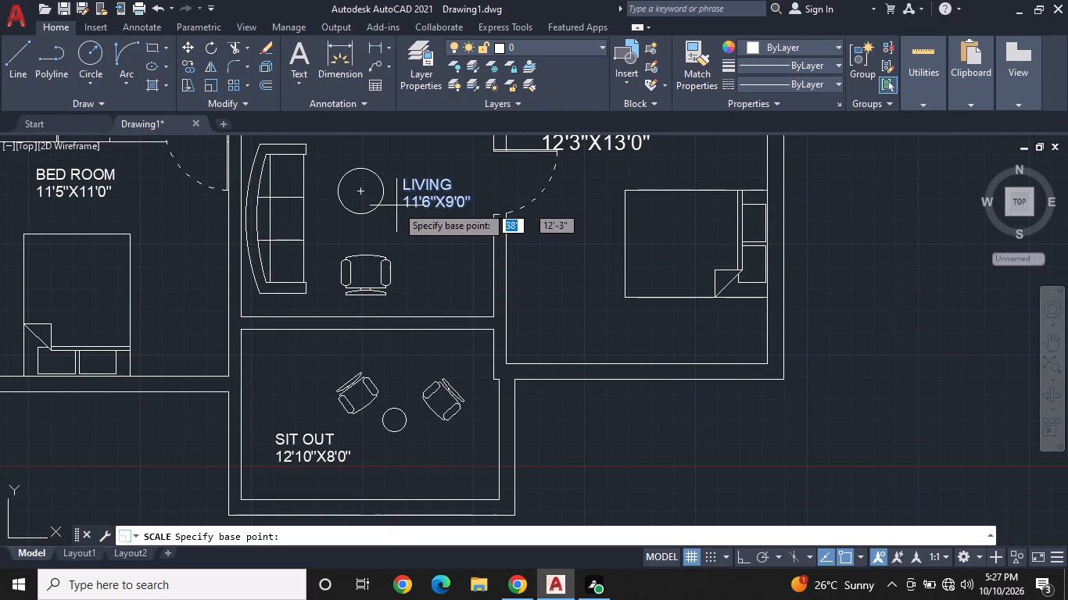
pyautogui.click(401, 205)
pyautogui.click(428, 246)
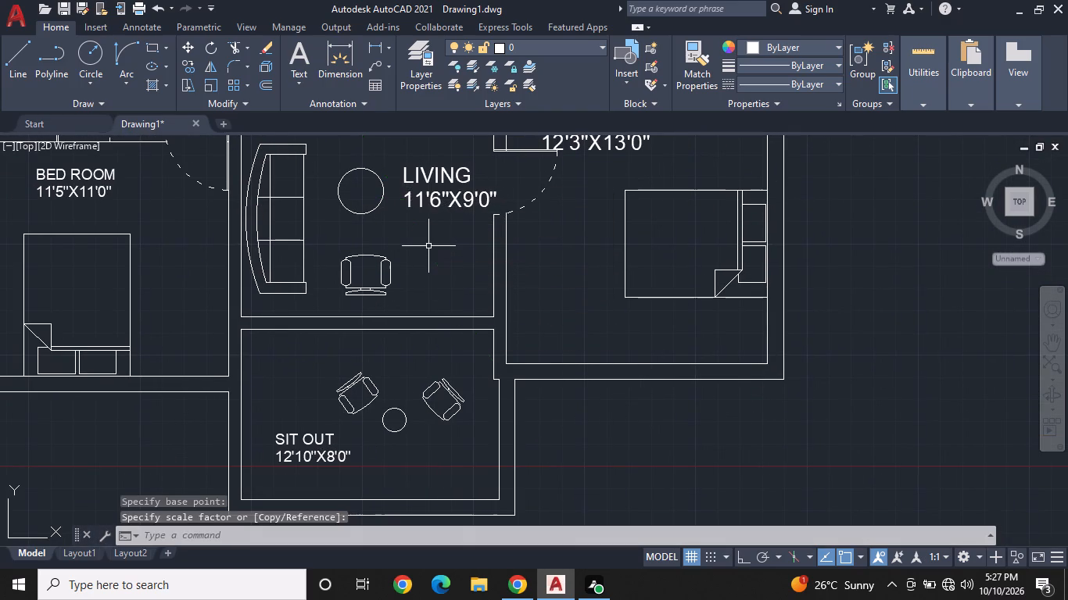
# Scale up both lines of the SIT OUT 12'10"X8'0" label from the insertion point of its dimension line.
pyautogui.moveTo(437, 271); pyautogui.dragTo(490, 180, button='middle')
pyautogui.moveTo(467, 280); pyautogui.dragTo(547, 249, button='middle')
pyautogui.click(472, 312)
pyautogui.click(452, 320)
pyautogui.click(444, 335)
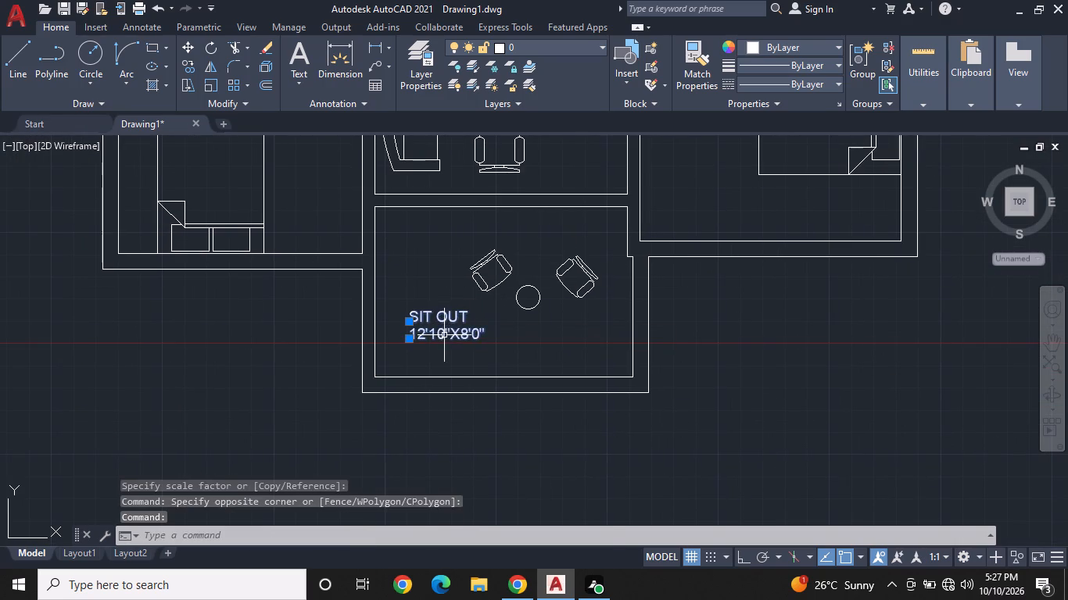
pyautogui.rightClick(443, 335)
pyautogui.click(463, 359)
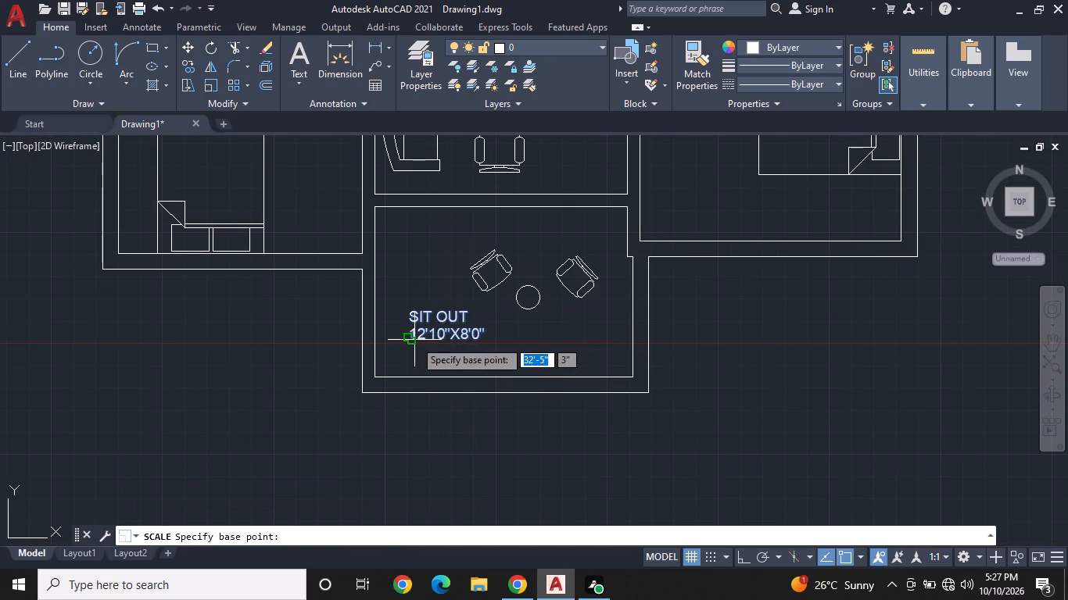
pyautogui.click(414, 340)
pyautogui.click(458, 377)
# Scale up both lines of the BED ROOM 11'5"X11'0" label in the southwest bedroom.
pyautogui.moveTo(380, 242); pyautogui.dragTo(465, 362, button='middle')
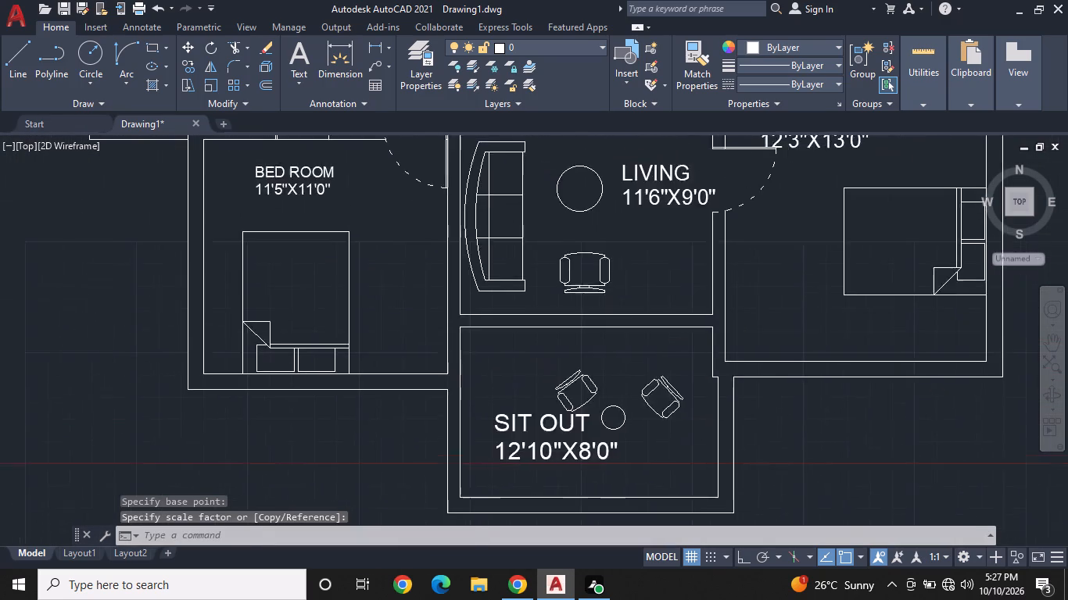
pyautogui.moveTo(465, 362); pyautogui.dragTo(496, 405, button='middle')
pyautogui.moveTo(330, 241); pyautogui.dragTo(375, 324, button='middle')
pyautogui.click(371, 293)
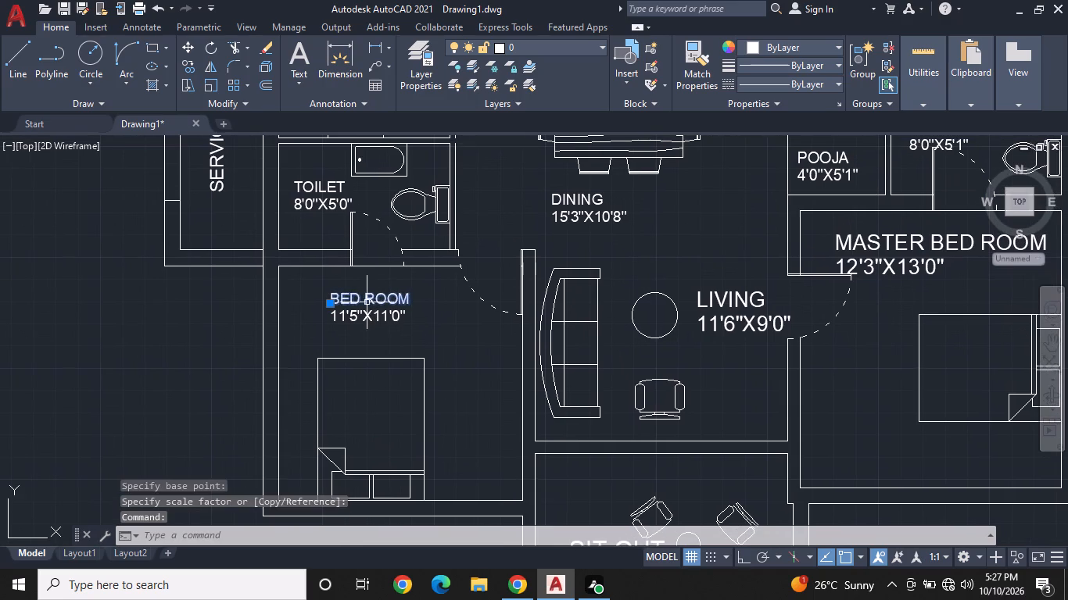
pyautogui.click(359, 321)
pyautogui.click(358, 314)
pyautogui.rightClick(357, 312)
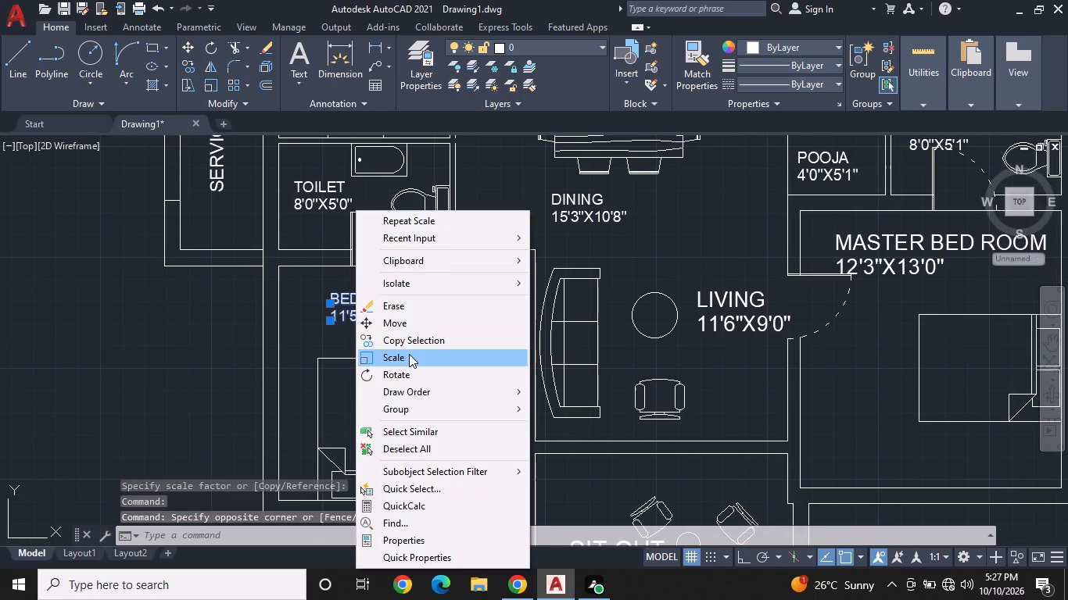
pyautogui.click(409, 354)
pyautogui.click(325, 320)
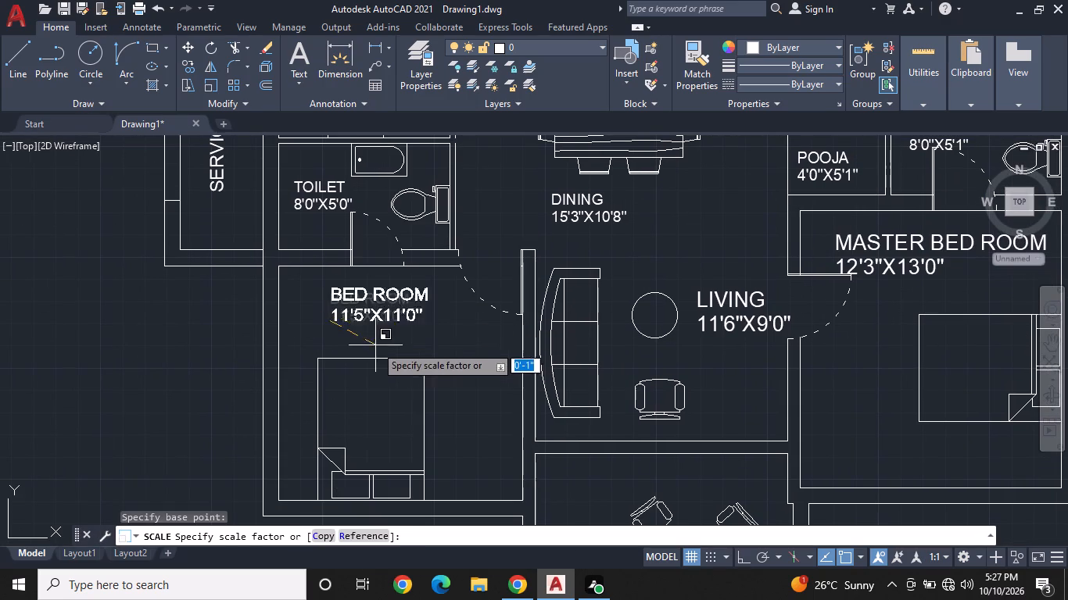
pyautogui.click(385, 348)
# Scale up both lines of the DINING 15'3"X10'8" label below the dining table.
pyautogui.moveTo(376, 290); pyautogui.dragTo(432, 377, button='middle')
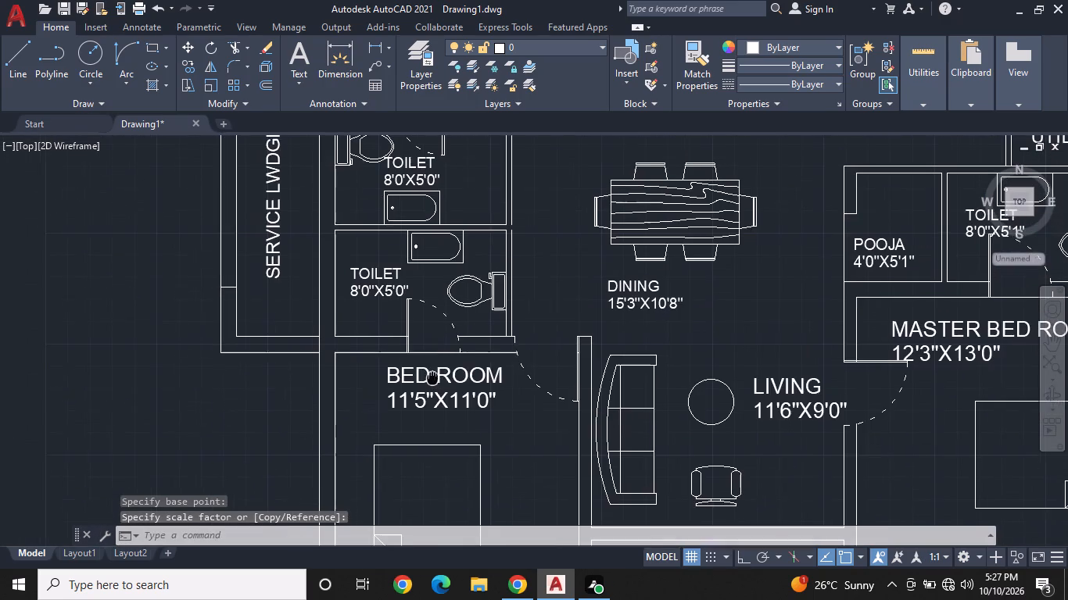
pyautogui.moveTo(432, 377); pyautogui.dragTo(432, 377, button='middle')
pyautogui.click(628, 287)
pyautogui.click(629, 302)
pyautogui.rightClick(629, 302)
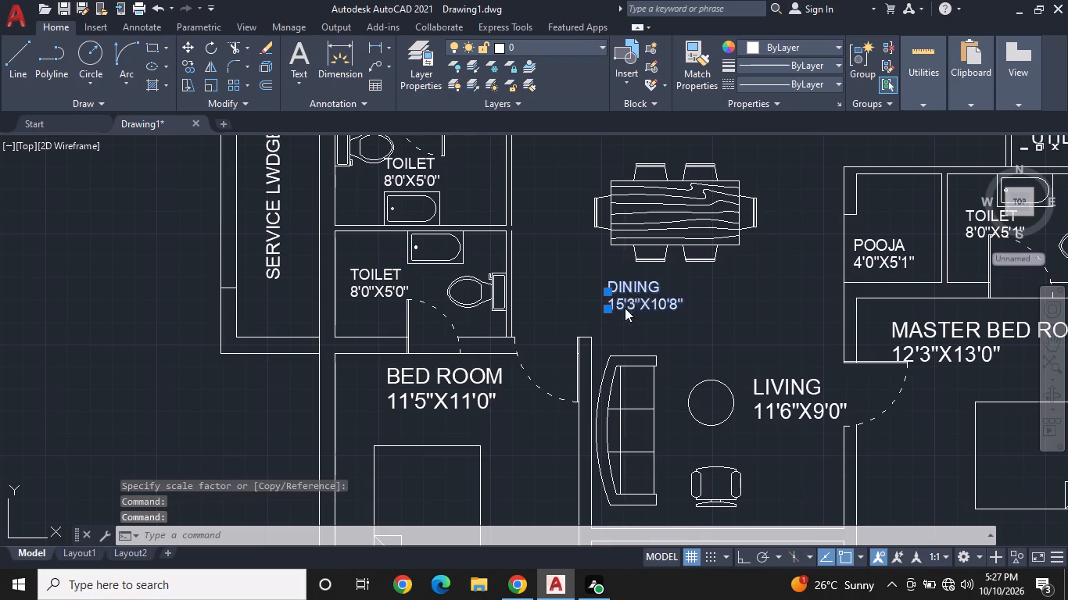
pyautogui.click(647, 360)
pyautogui.click(606, 311)
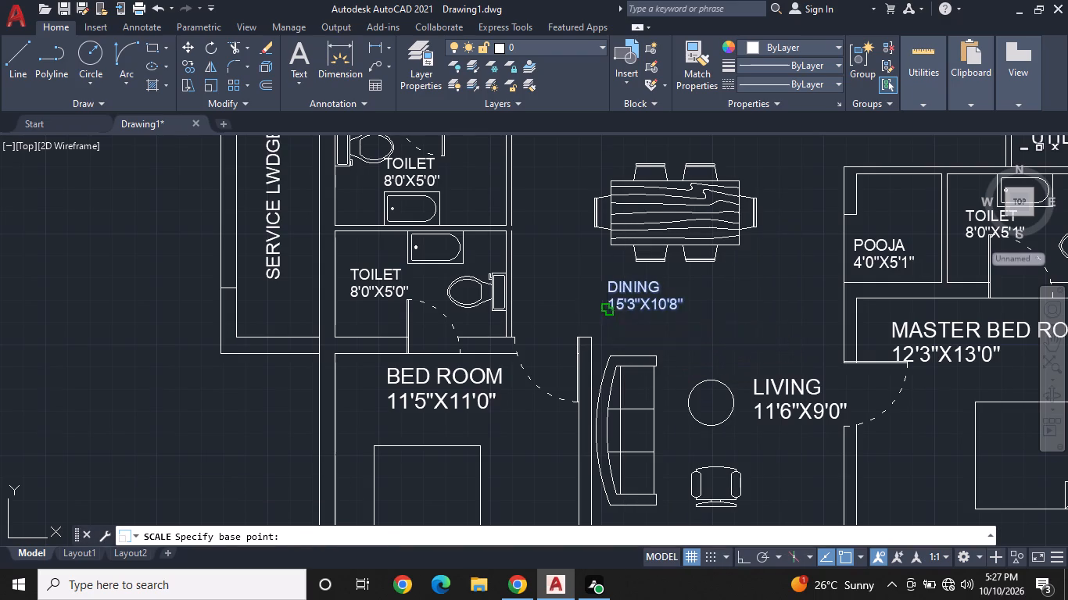
pyautogui.click(628, 369)
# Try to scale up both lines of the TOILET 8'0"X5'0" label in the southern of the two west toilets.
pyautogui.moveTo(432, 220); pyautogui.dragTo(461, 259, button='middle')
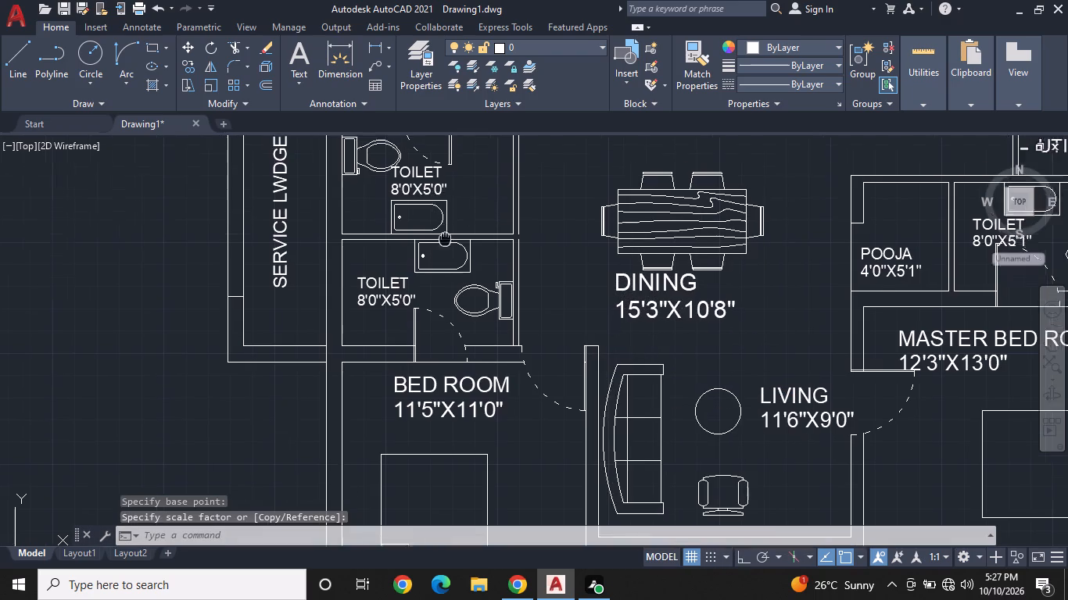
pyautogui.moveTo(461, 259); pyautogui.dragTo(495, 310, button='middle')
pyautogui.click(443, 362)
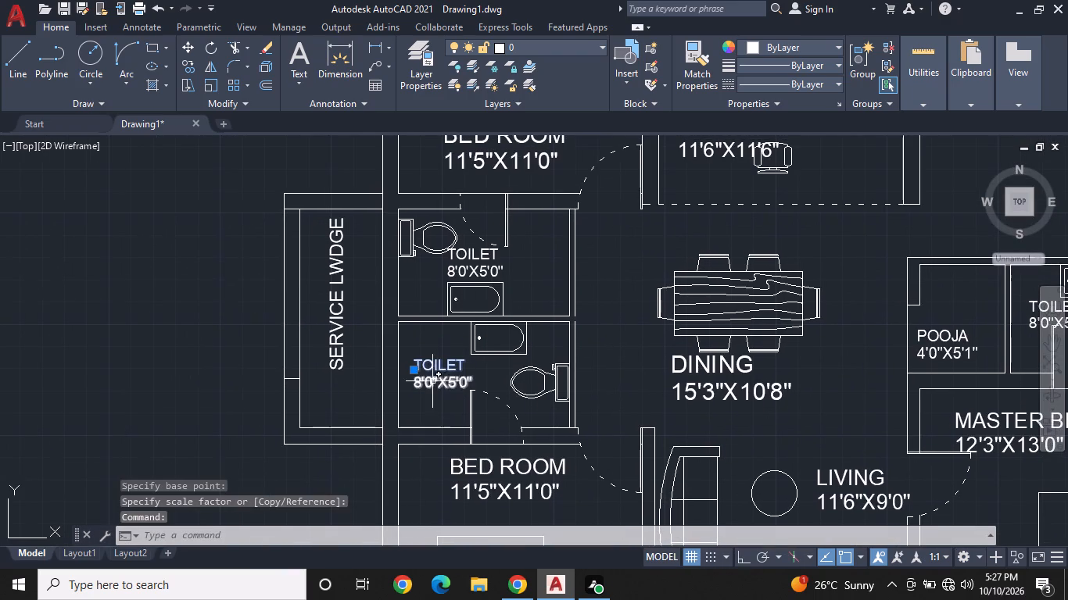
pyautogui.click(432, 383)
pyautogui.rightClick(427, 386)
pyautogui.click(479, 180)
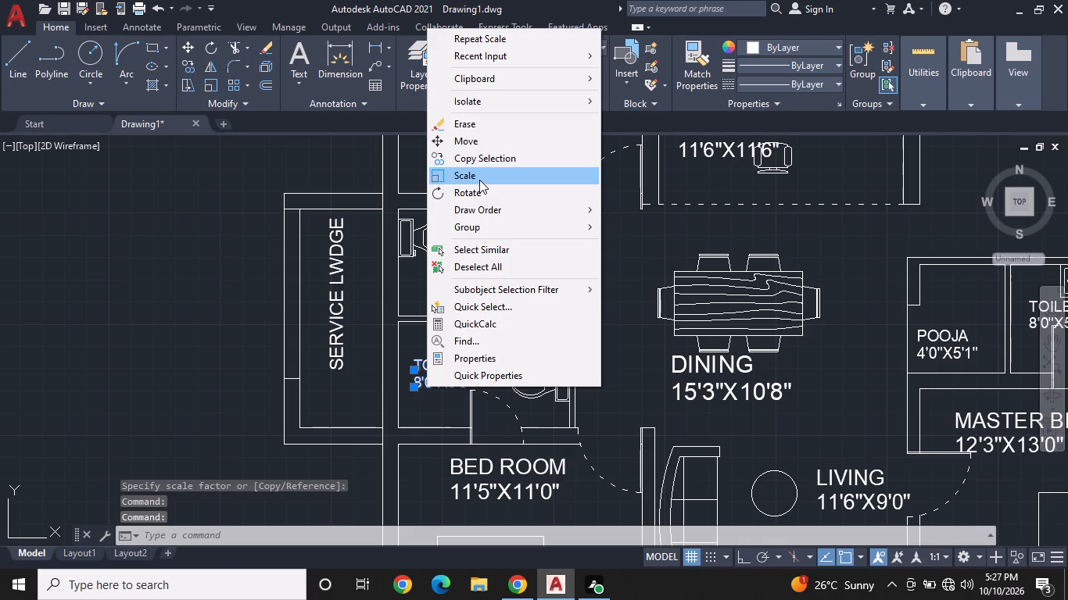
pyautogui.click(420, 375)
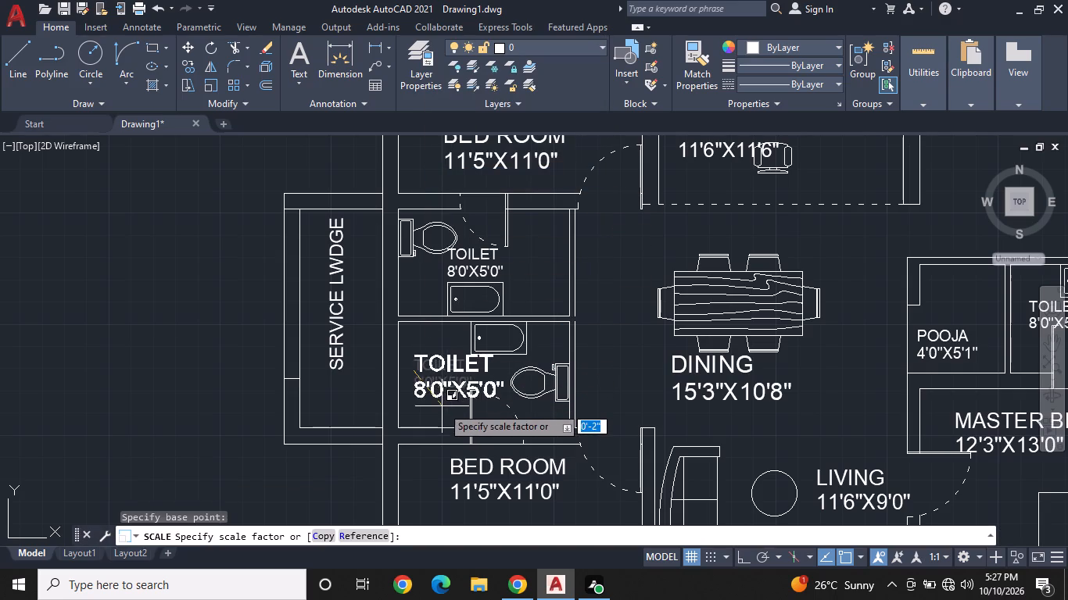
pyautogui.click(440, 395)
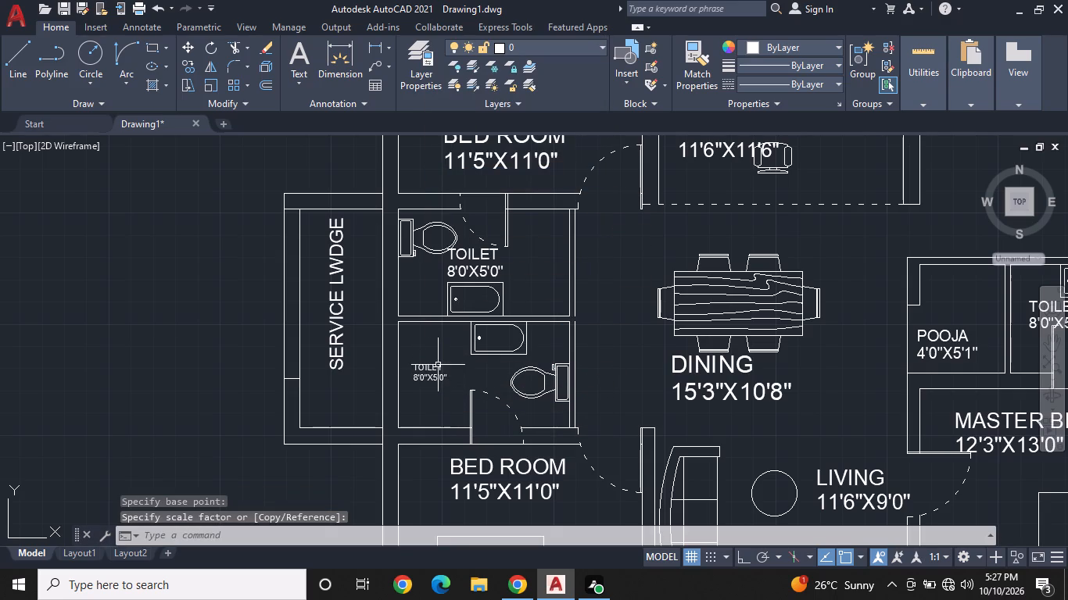
# Scale up both lines of the southern west TOILET 8'0"X5'0" label from the insertion point of its TOILET line.
pyautogui.click(434, 371)
pyautogui.click(430, 380)
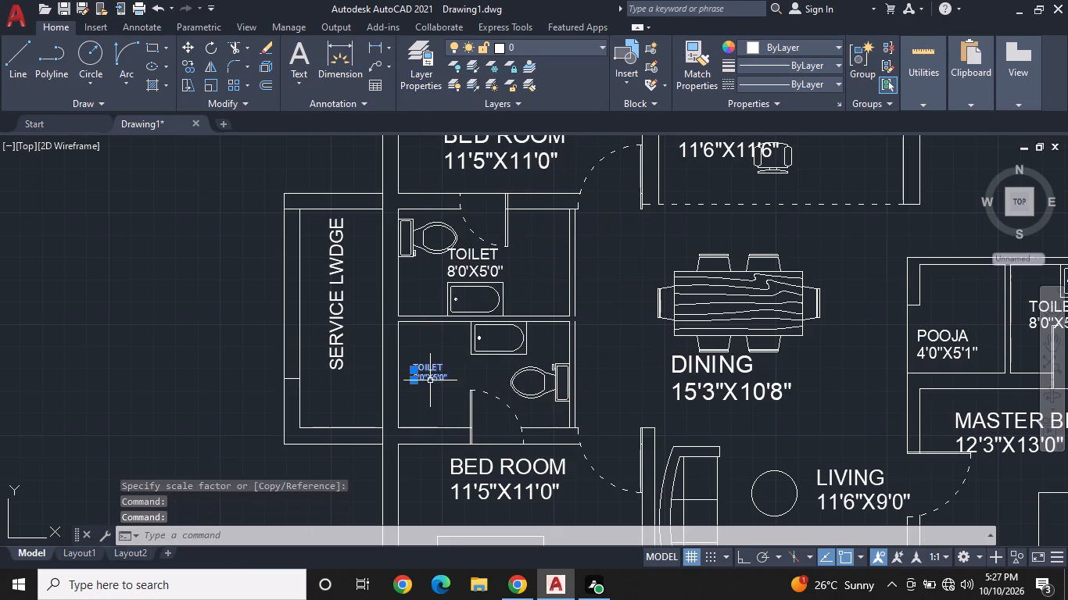
pyautogui.rightClick(427, 383)
pyautogui.click(504, 179)
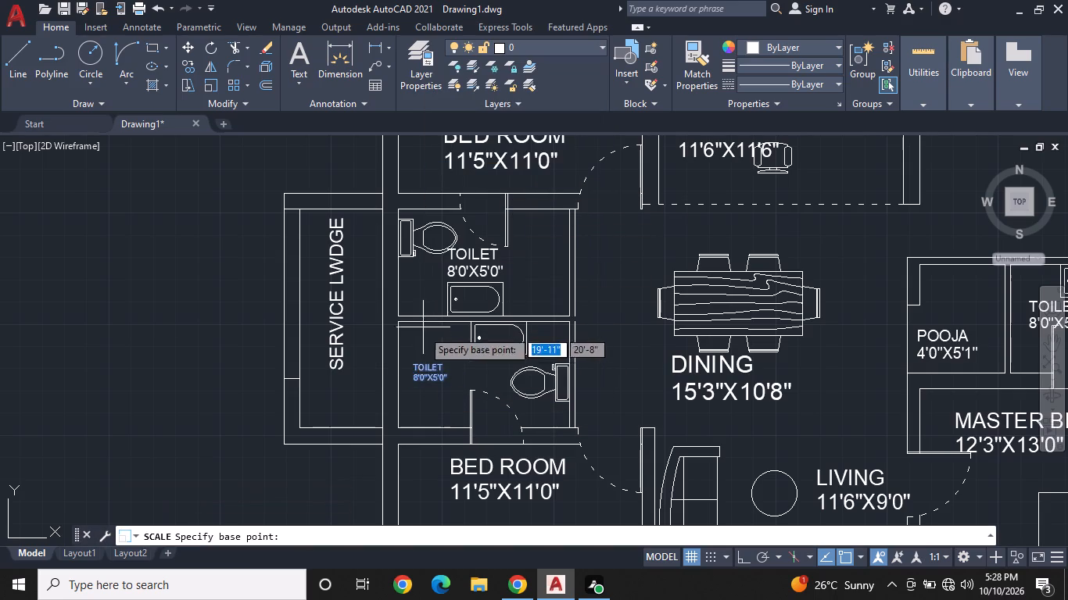
pyautogui.click(410, 366)
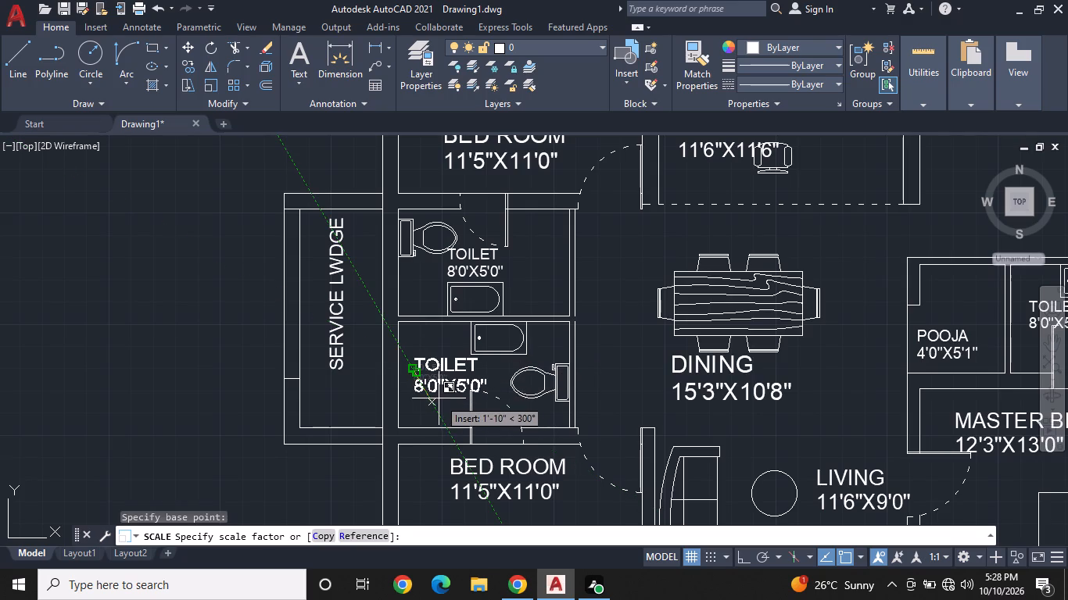
pyautogui.click(439, 398)
# Examine the whole floor plan to check the size and placement of the room labels.
pyautogui.moveTo(461, 348); pyautogui.dragTo(458, 396, button='middle')
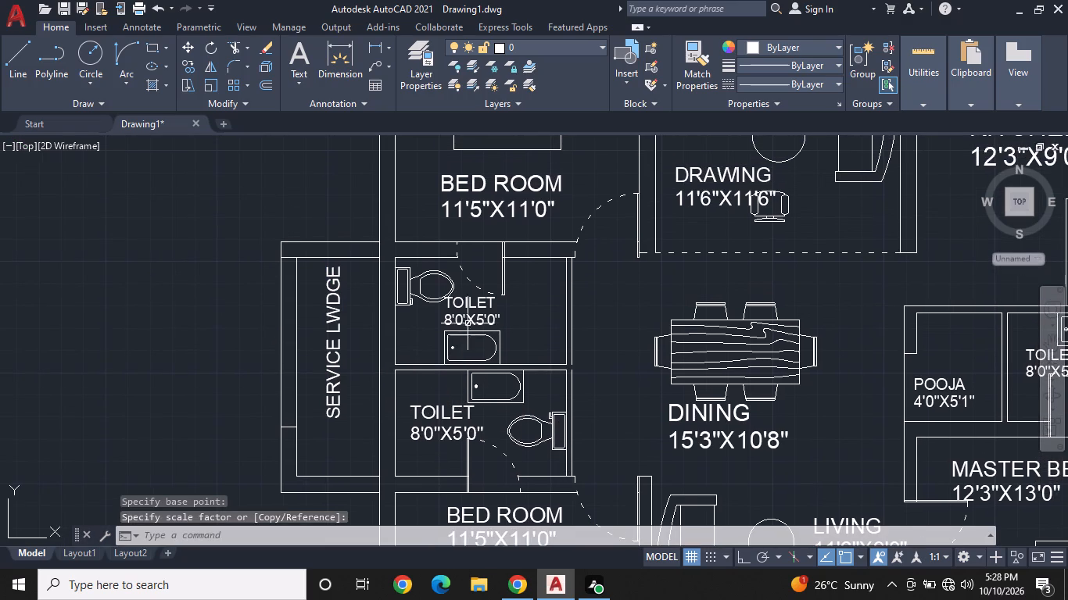
pyautogui.scroll(-1, 353, 307)
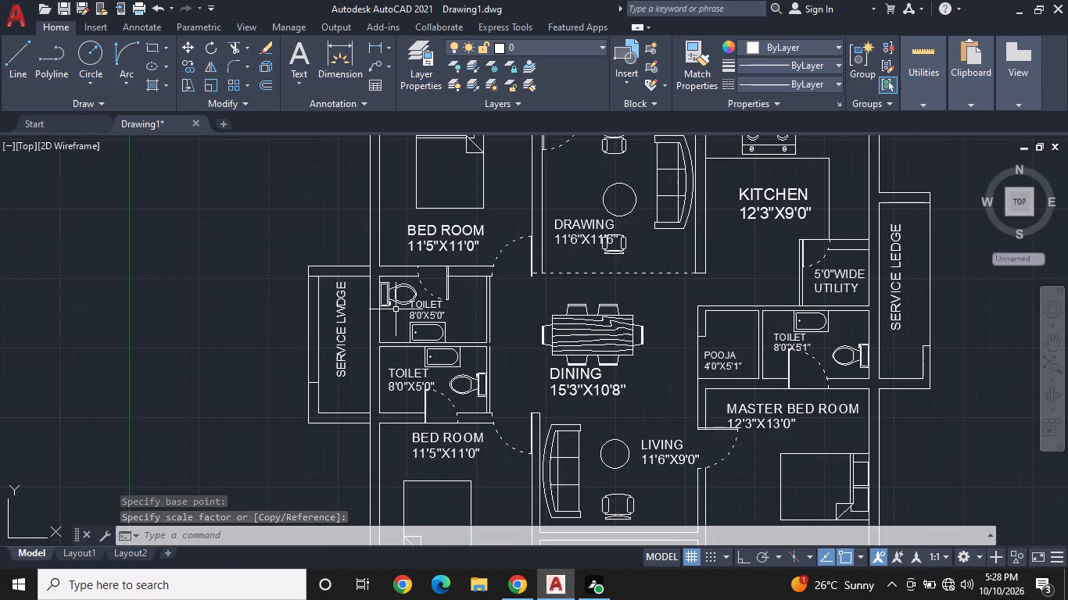
pyautogui.scroll(-1, 428, 323)
pyautogui.moveTo(462, 344); pyautogui.dragTo(379, 238, button='middle')
pyautogui.moveTo(415, 268); pyautogui.dragTo(415, 270, button='middle')
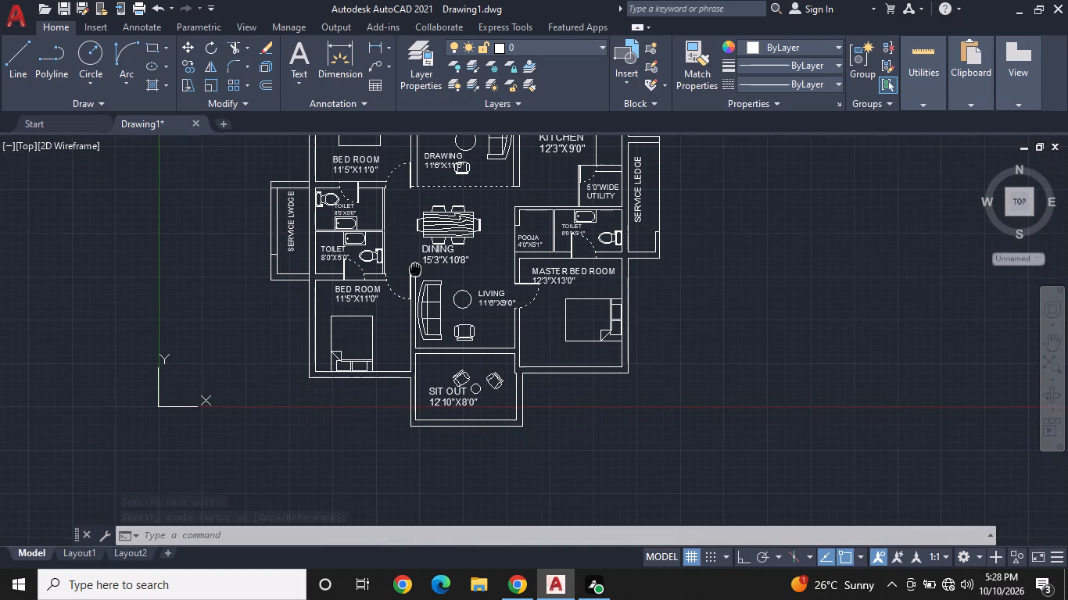
pyautogui.moveTo(415, 270); pyautogui.dragTo(433, 370, button='middle')
pyautogui.moveTo(433, 370); pyautogui.dragTo(453, 342, button='middle')
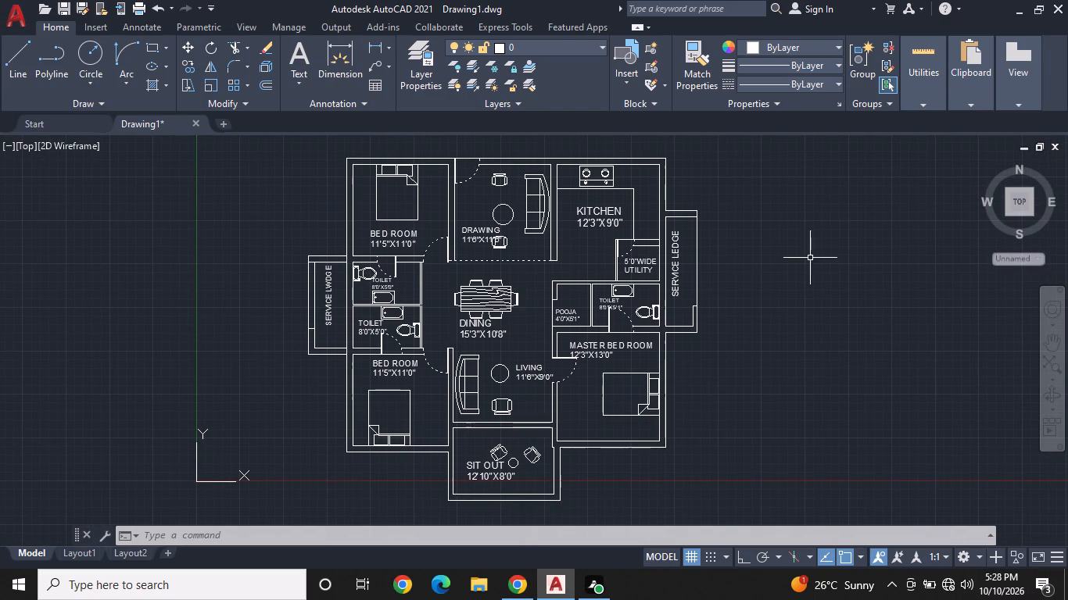
pyautogui.scroll(-1, 734, 270)
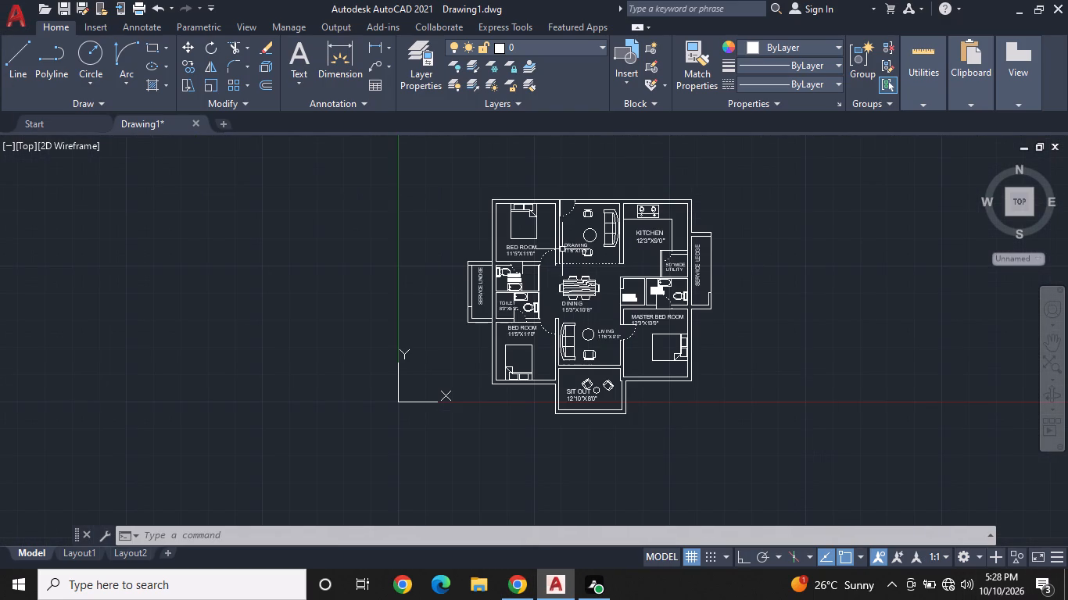
# Set up a hatch with the SOLID pattern in light grey 199,200,202.
pyautogui.write('H')
pyautogui.press('space')
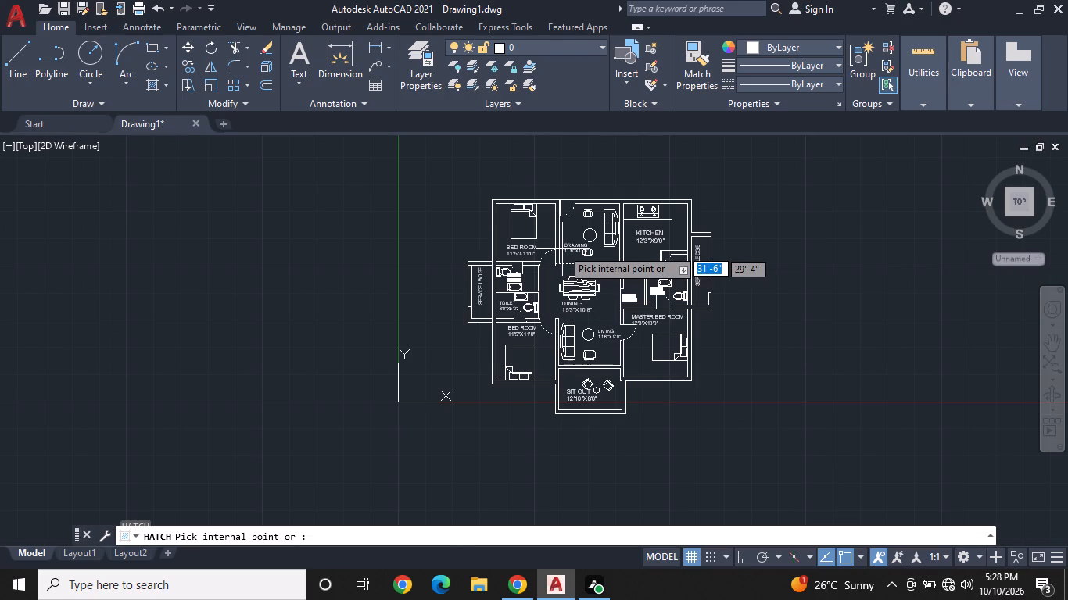
pyautogui.scroll(1, 562, 245)
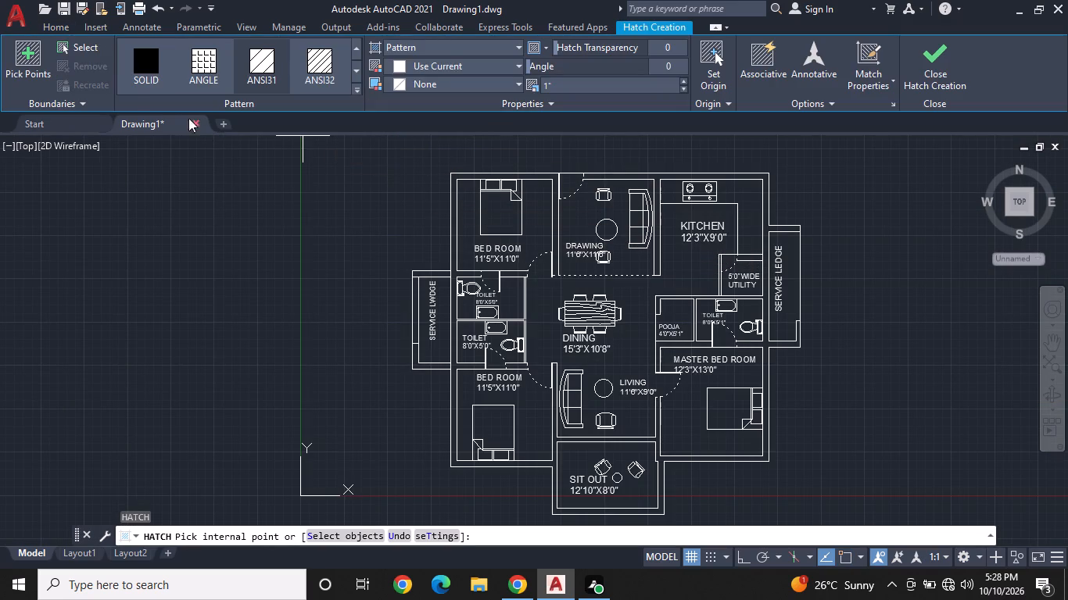
pyautogui.click(144, 60)
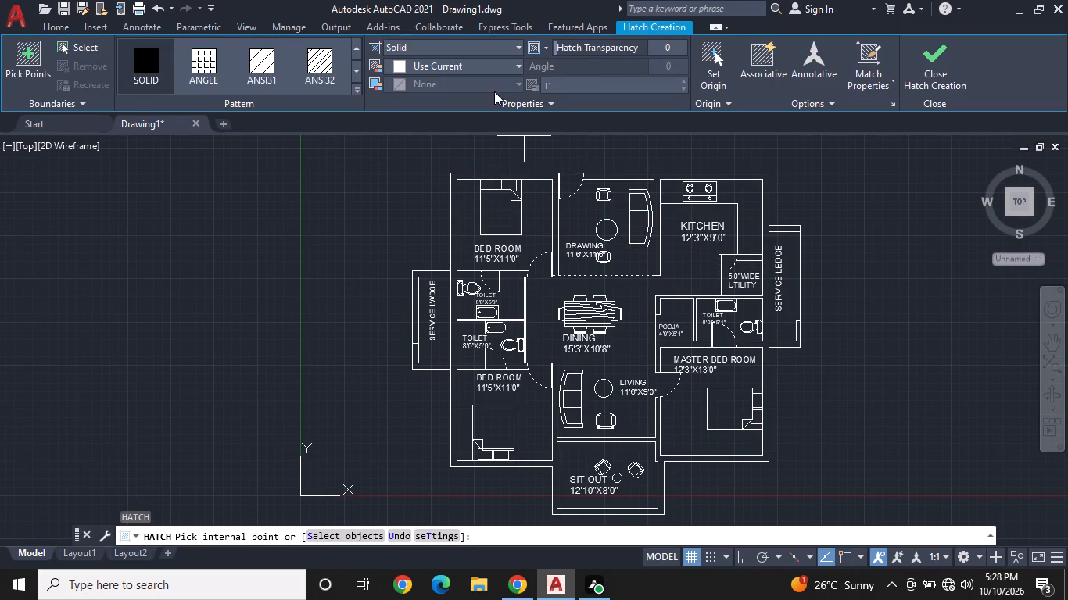
pyautogui.click(494, 59)
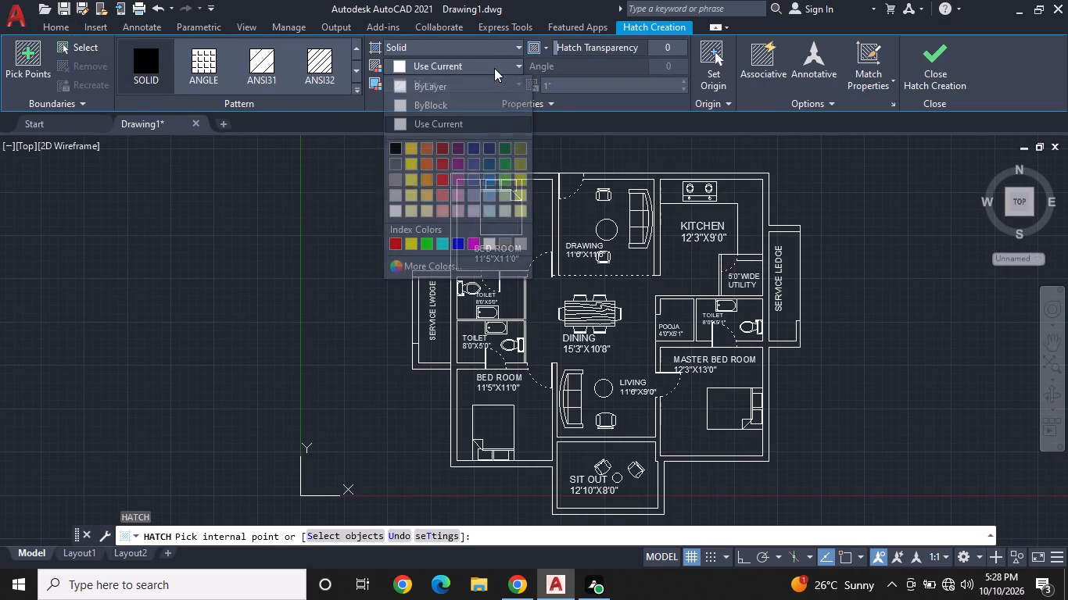
pyautogui.click(394, 191)
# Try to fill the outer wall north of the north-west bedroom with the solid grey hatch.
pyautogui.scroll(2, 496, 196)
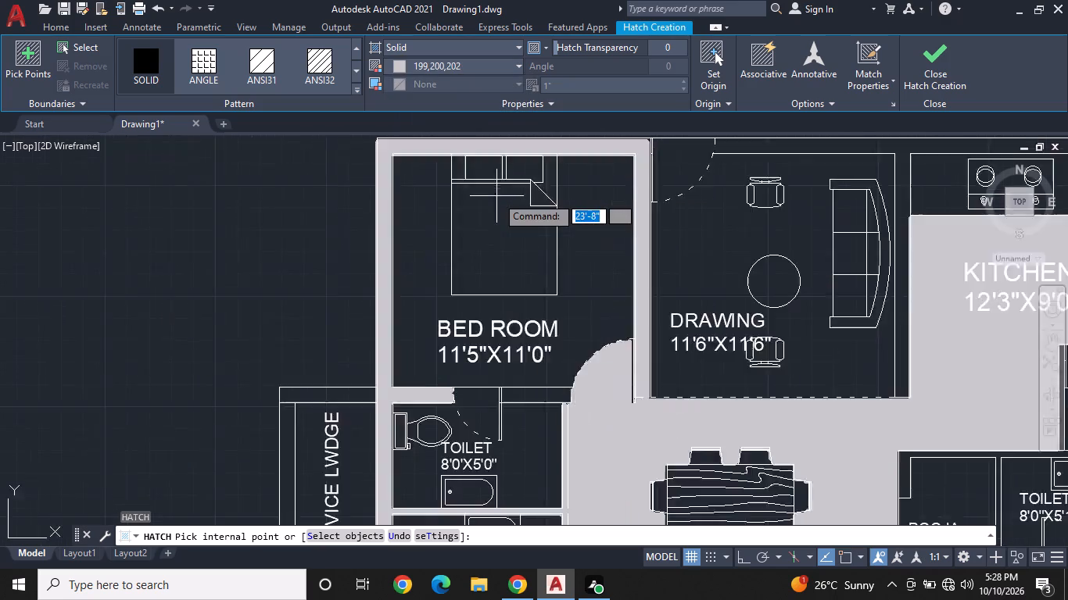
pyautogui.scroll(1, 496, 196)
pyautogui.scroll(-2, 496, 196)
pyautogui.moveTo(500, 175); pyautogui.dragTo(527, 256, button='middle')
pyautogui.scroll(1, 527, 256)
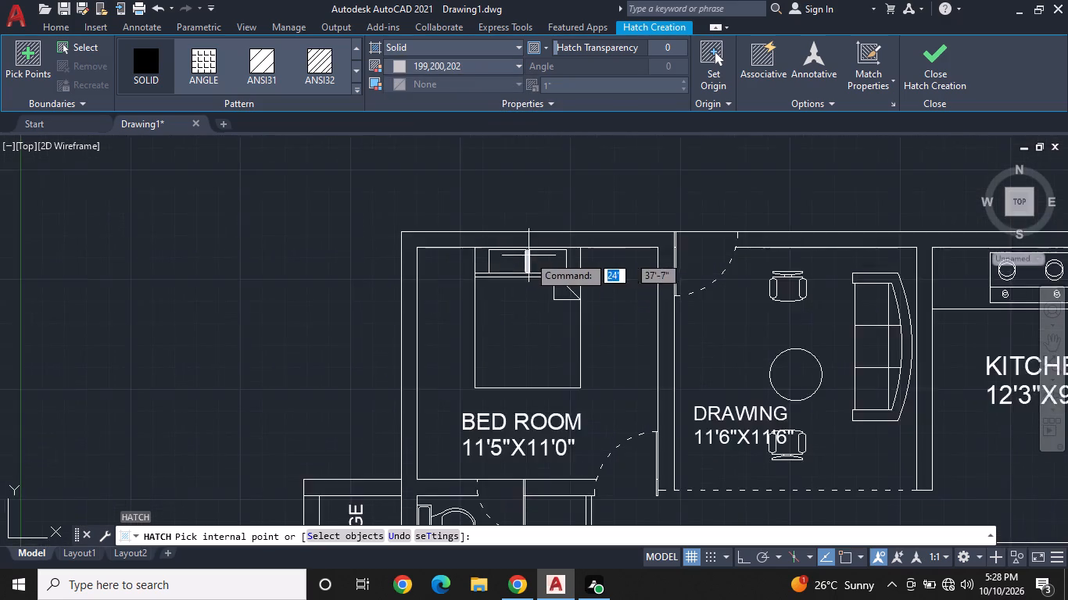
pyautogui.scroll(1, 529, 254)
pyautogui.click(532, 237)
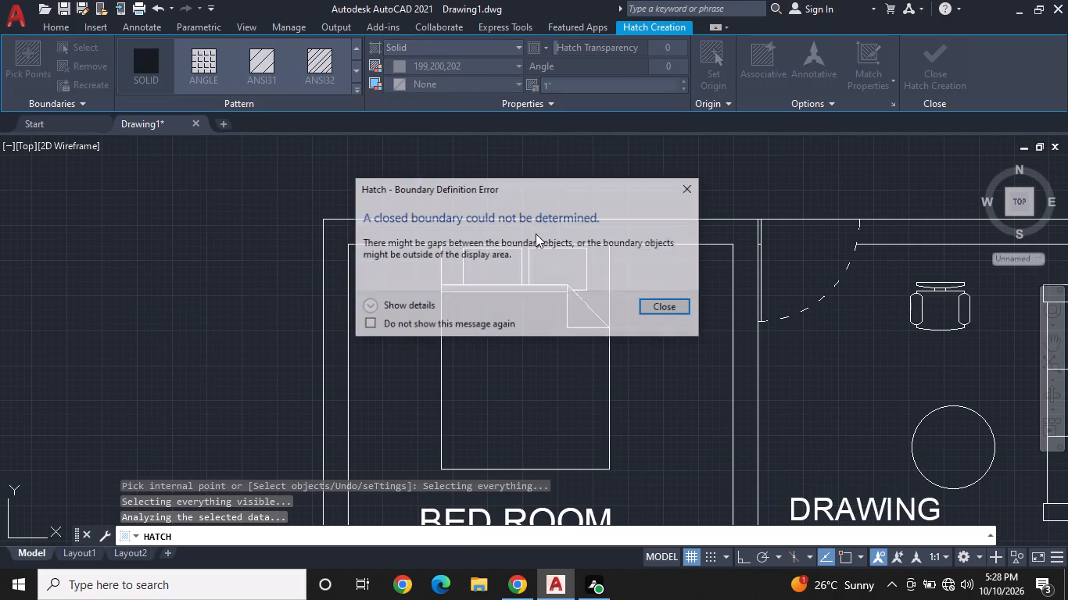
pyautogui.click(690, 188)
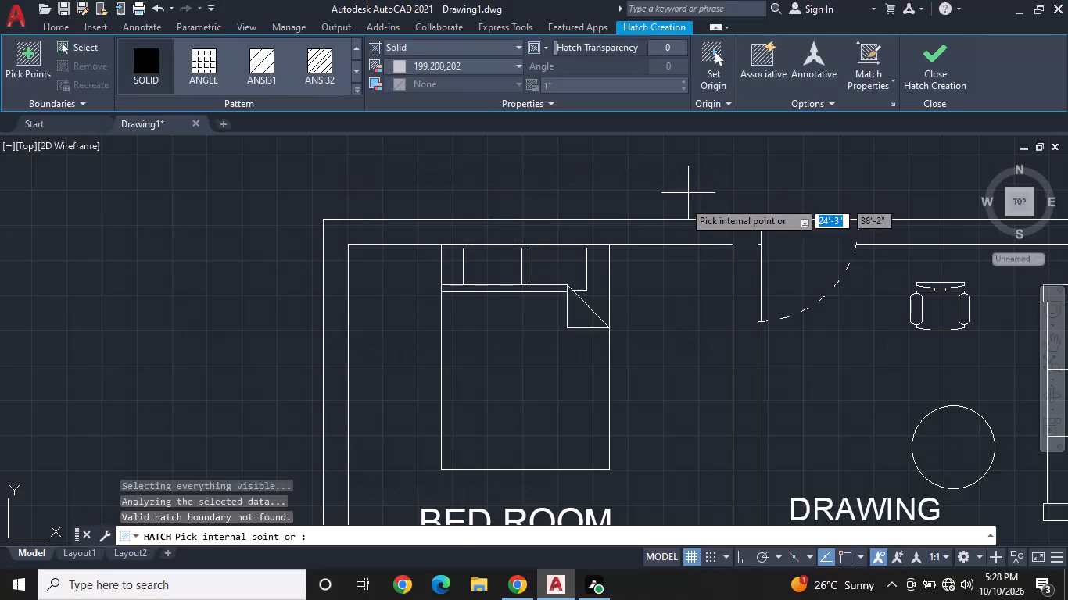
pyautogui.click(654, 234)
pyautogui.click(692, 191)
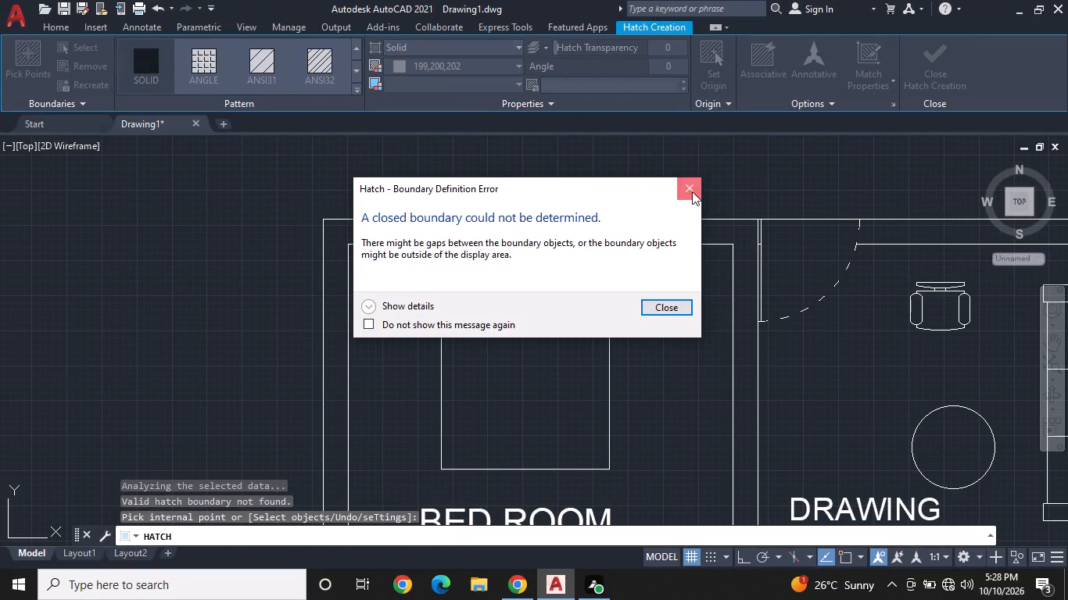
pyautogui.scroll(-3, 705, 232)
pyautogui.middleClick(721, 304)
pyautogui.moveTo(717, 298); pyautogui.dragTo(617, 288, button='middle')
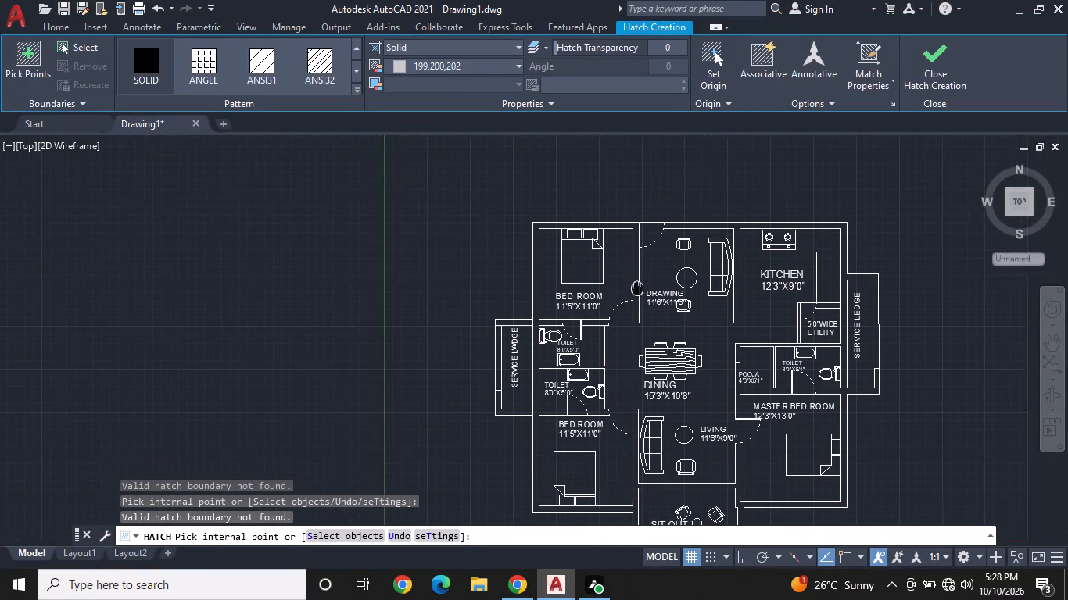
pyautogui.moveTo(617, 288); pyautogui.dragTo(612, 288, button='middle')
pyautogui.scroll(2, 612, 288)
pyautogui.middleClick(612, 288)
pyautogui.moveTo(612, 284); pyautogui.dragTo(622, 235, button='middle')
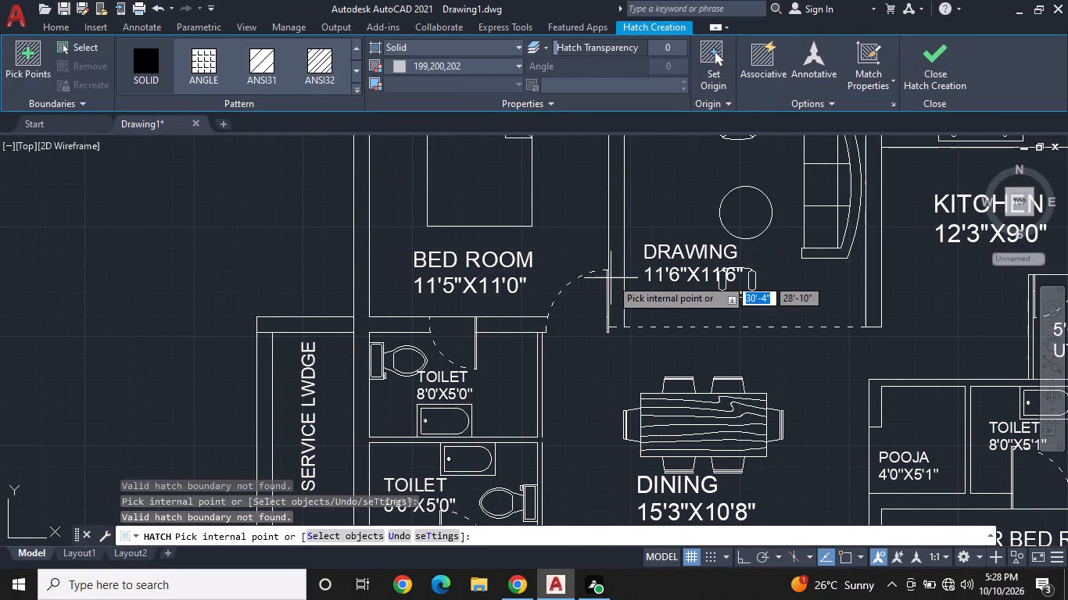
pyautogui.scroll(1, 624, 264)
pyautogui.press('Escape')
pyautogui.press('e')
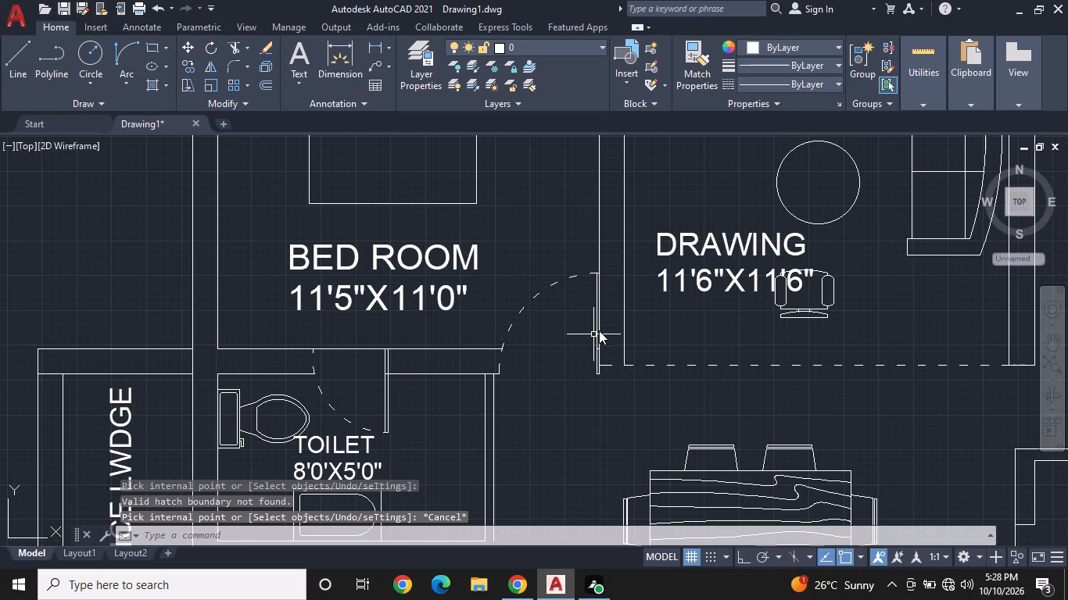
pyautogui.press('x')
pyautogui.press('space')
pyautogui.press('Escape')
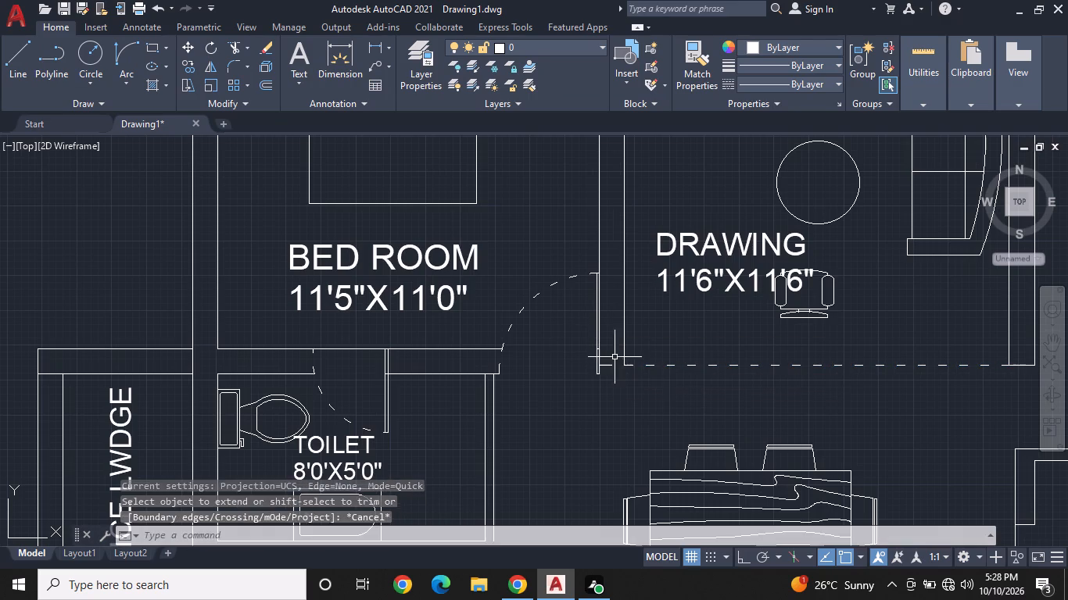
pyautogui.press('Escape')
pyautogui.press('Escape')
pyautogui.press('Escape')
# With Ortho on, draw a line closing the south end of the wall between the north-west bedroom and the drawing room.
pyautogui.press('l')
pyautogui.press('space')
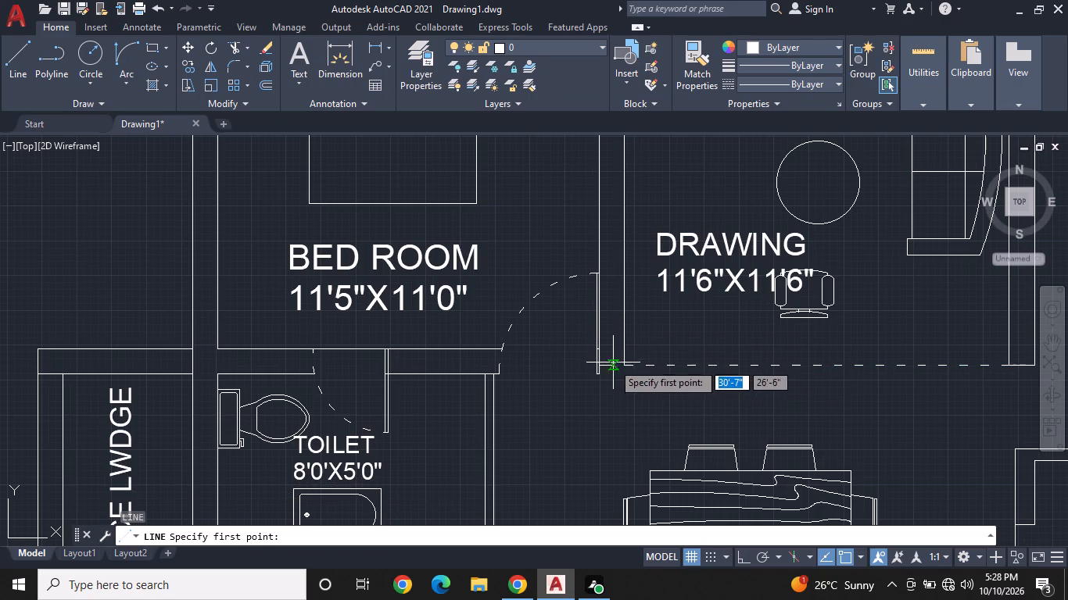
pyautogui.click(621, 366)
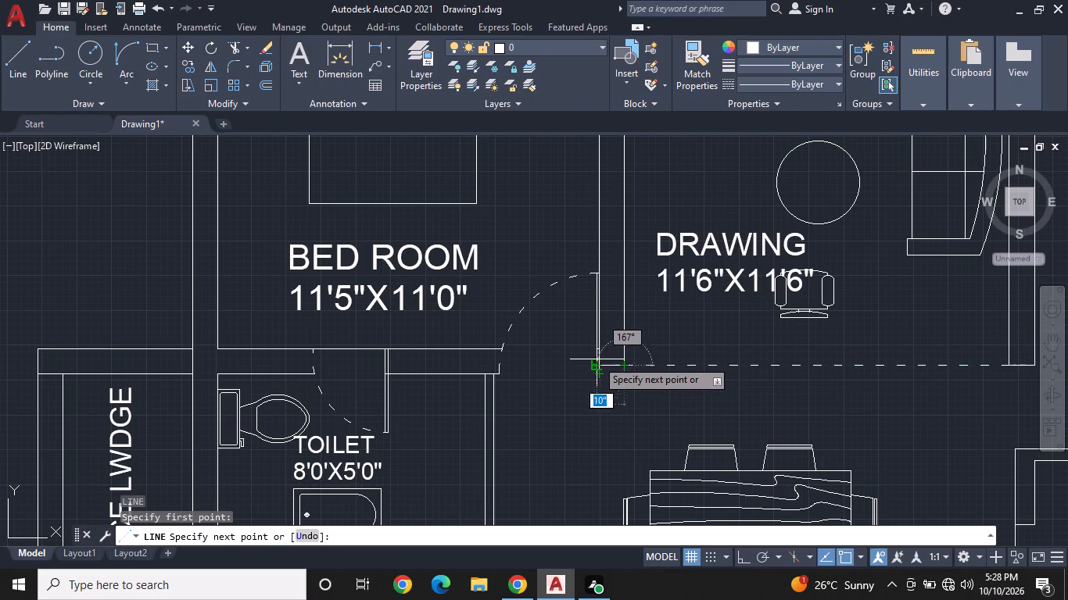
pyautogui.press('F8')
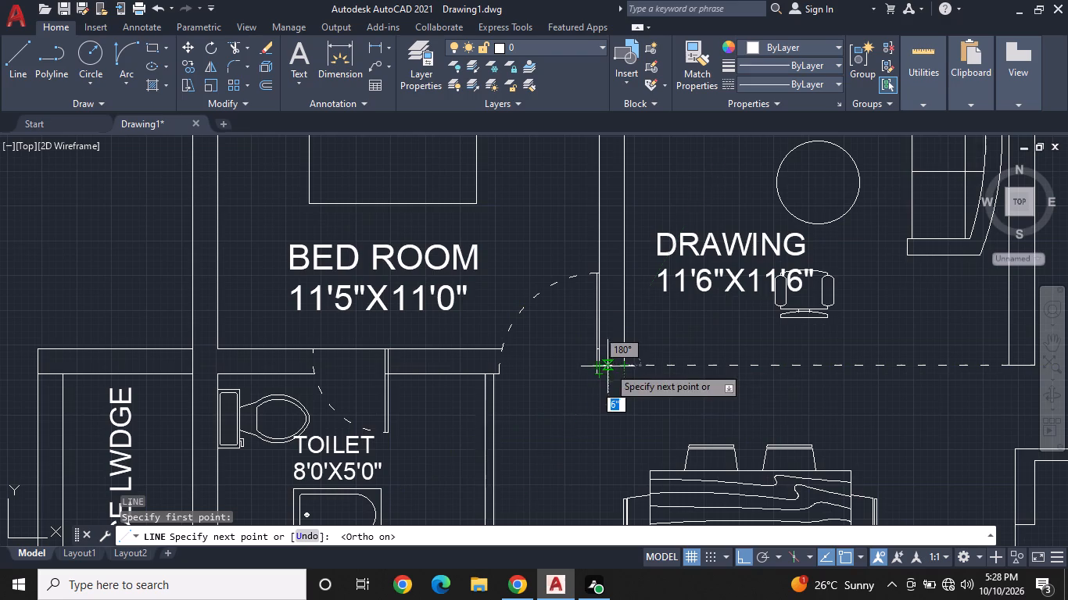
pyautogui.click(603, 367)
pyautogui.press('Escape')
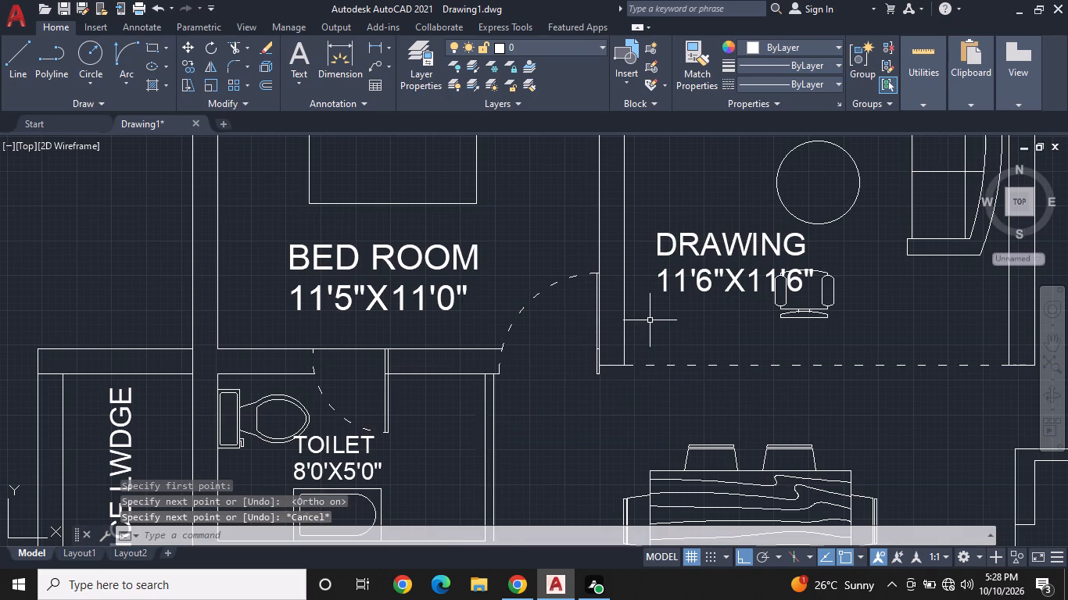
pyautogui.scroll(-1, 650, 320)
pyautogui.moveTo(557, 351); pyautogui.dragTo(596, 335, button='middle')
pyautogui.scroll(1, 557, 351)
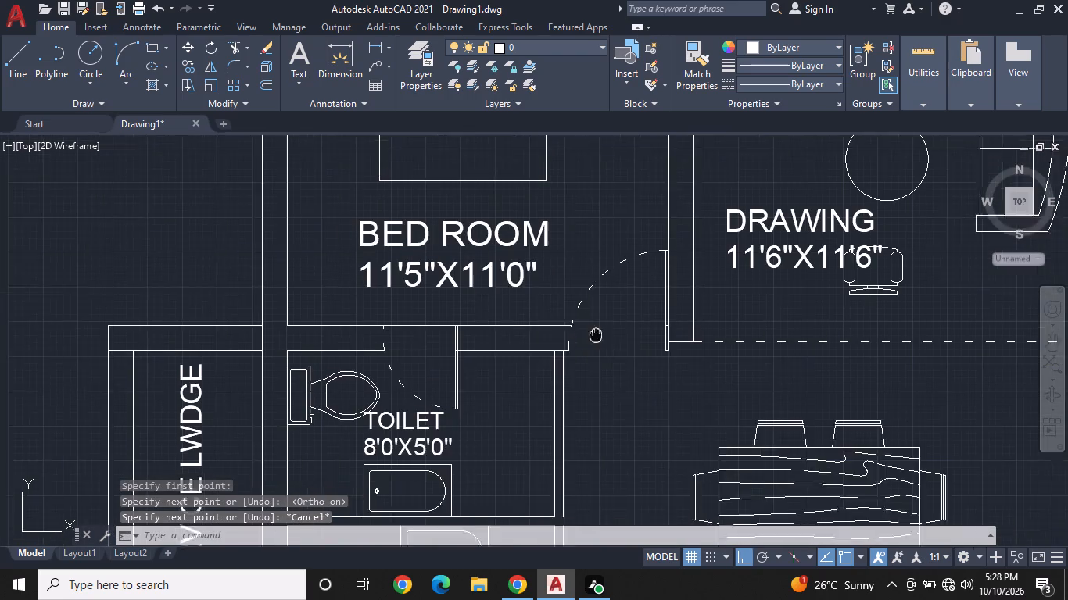
pyautogui.moveTo(596, 335); pyautogui.dragTo(604, 327, button='middle')
pyautogui.press('Escape')
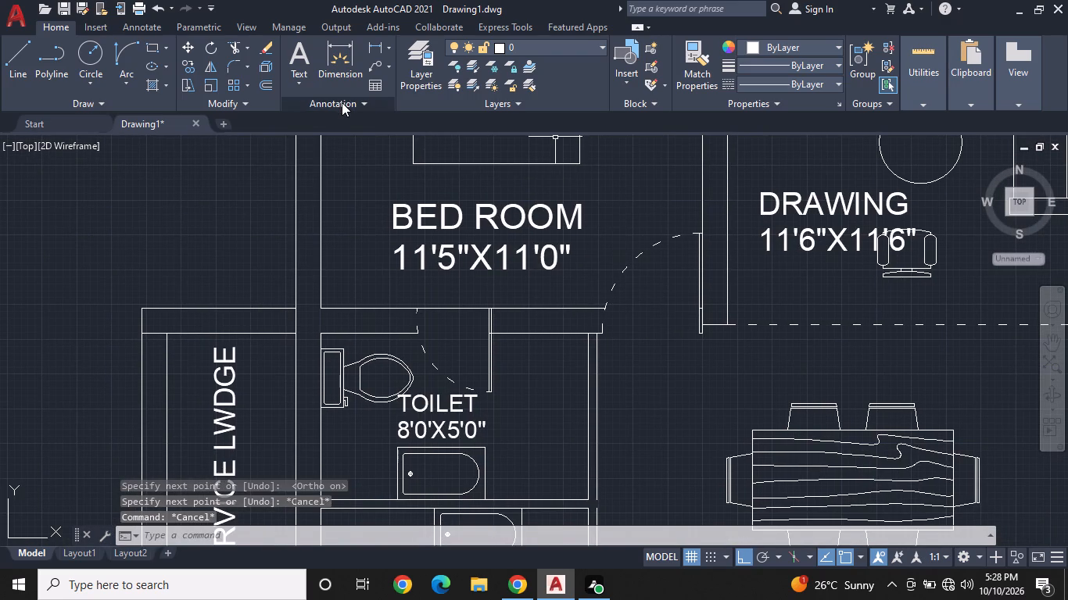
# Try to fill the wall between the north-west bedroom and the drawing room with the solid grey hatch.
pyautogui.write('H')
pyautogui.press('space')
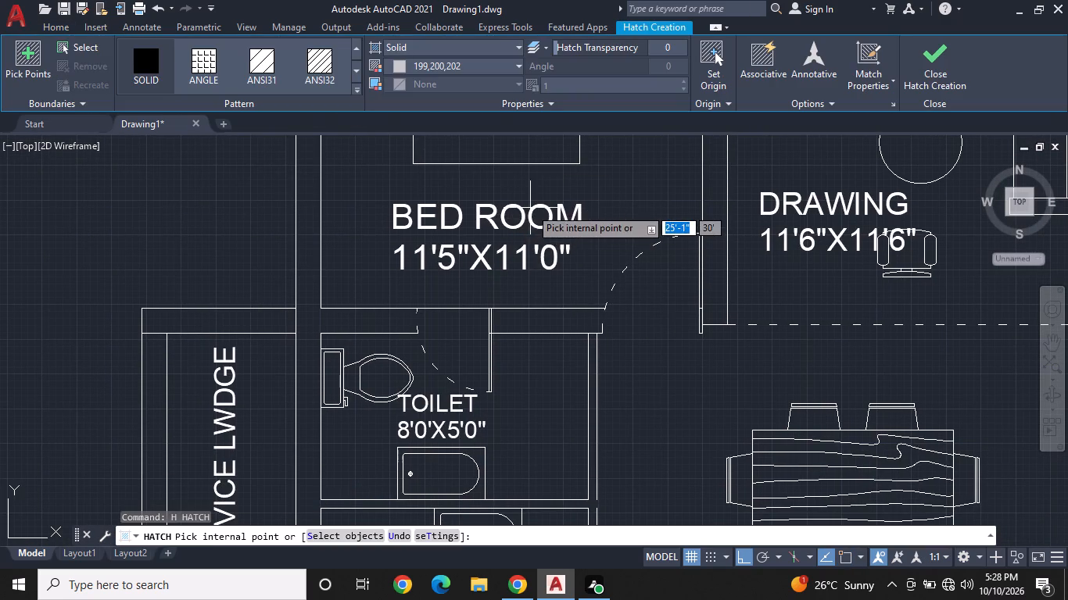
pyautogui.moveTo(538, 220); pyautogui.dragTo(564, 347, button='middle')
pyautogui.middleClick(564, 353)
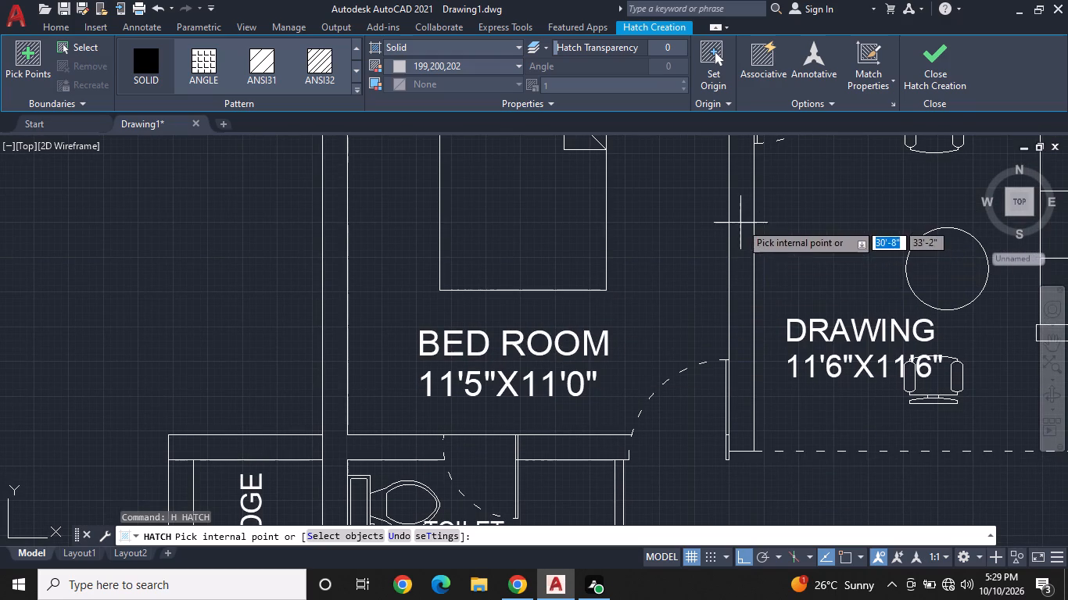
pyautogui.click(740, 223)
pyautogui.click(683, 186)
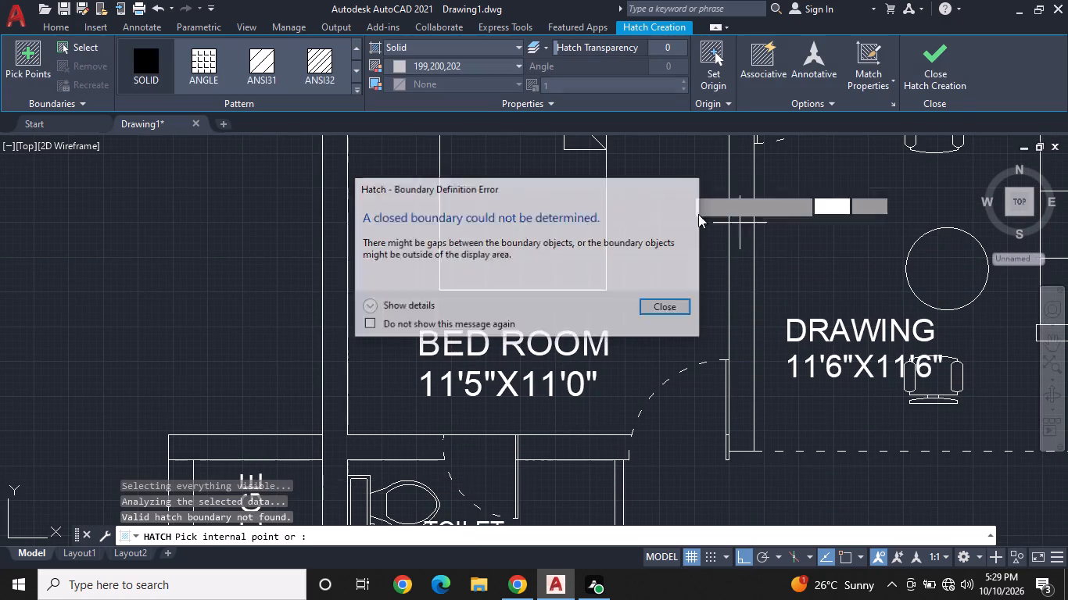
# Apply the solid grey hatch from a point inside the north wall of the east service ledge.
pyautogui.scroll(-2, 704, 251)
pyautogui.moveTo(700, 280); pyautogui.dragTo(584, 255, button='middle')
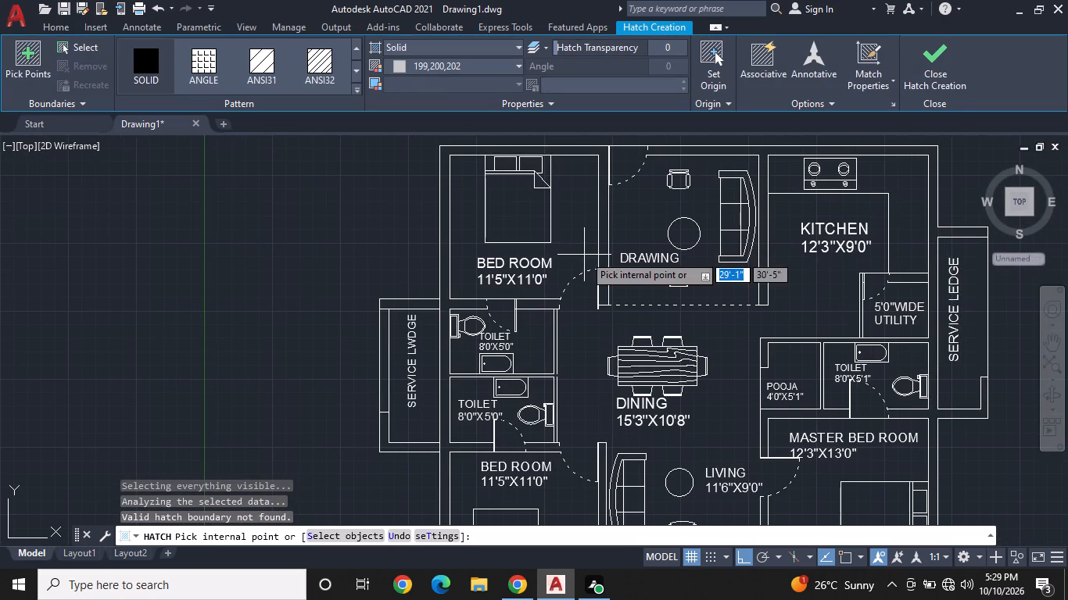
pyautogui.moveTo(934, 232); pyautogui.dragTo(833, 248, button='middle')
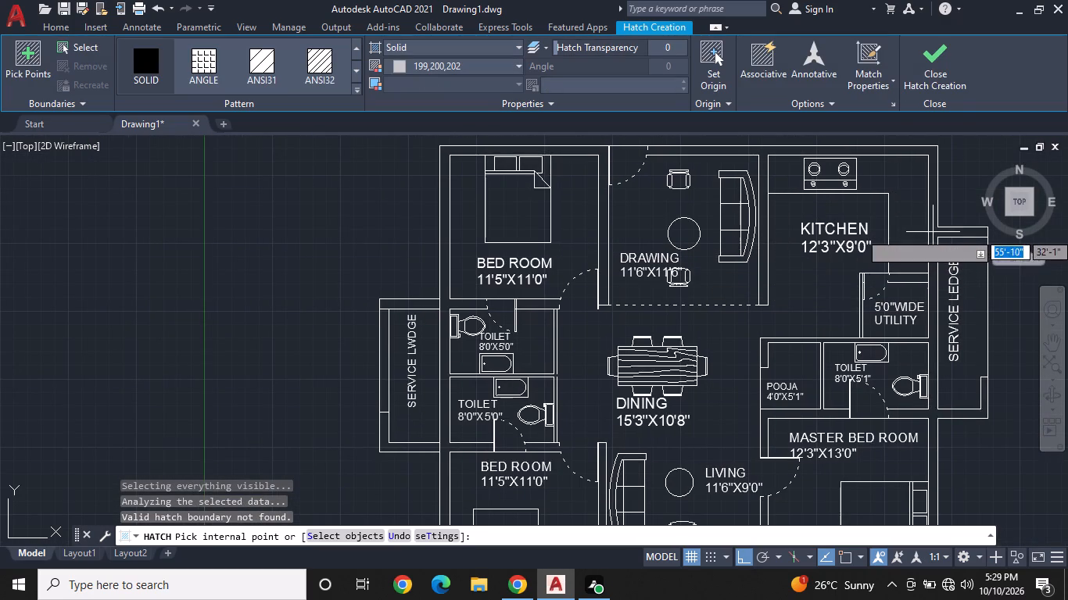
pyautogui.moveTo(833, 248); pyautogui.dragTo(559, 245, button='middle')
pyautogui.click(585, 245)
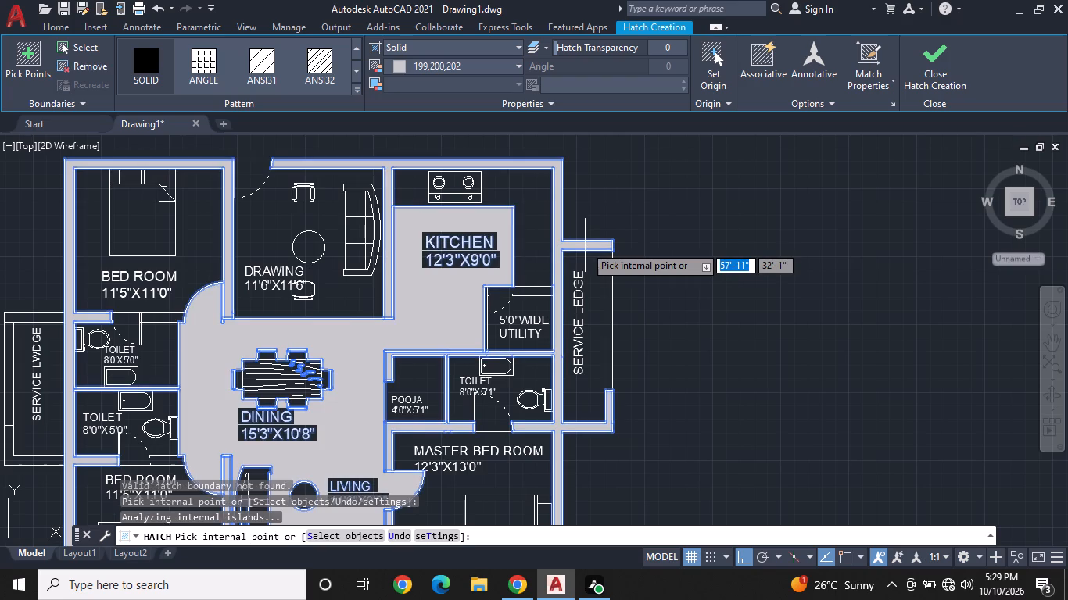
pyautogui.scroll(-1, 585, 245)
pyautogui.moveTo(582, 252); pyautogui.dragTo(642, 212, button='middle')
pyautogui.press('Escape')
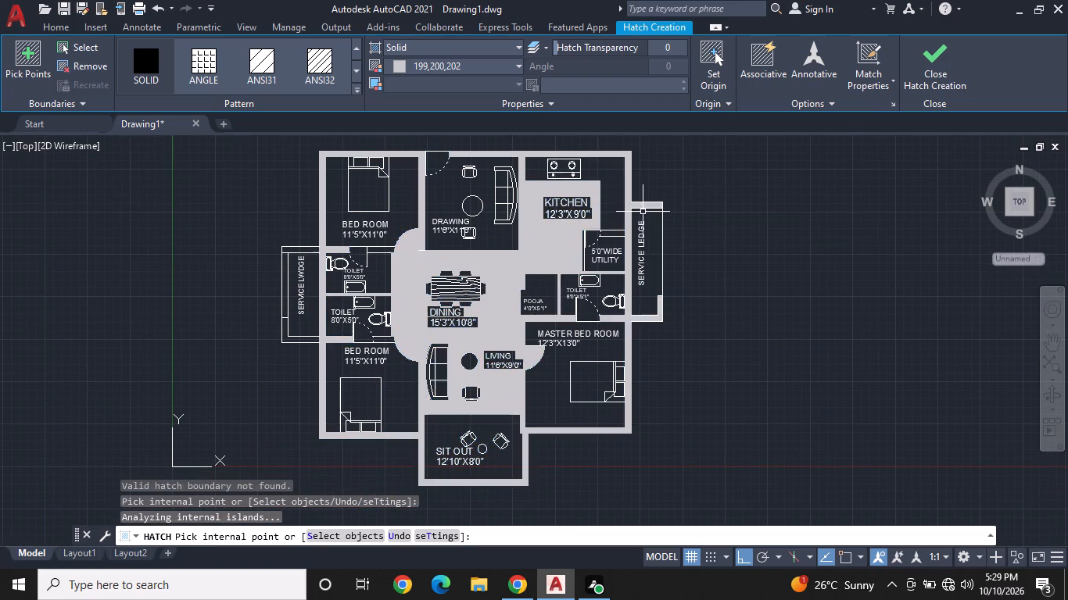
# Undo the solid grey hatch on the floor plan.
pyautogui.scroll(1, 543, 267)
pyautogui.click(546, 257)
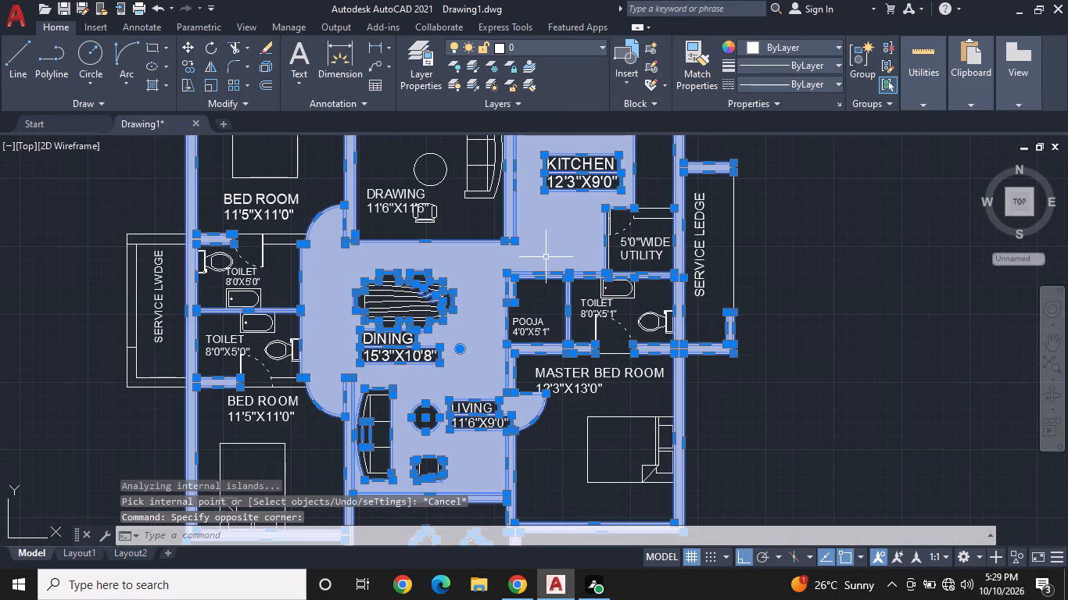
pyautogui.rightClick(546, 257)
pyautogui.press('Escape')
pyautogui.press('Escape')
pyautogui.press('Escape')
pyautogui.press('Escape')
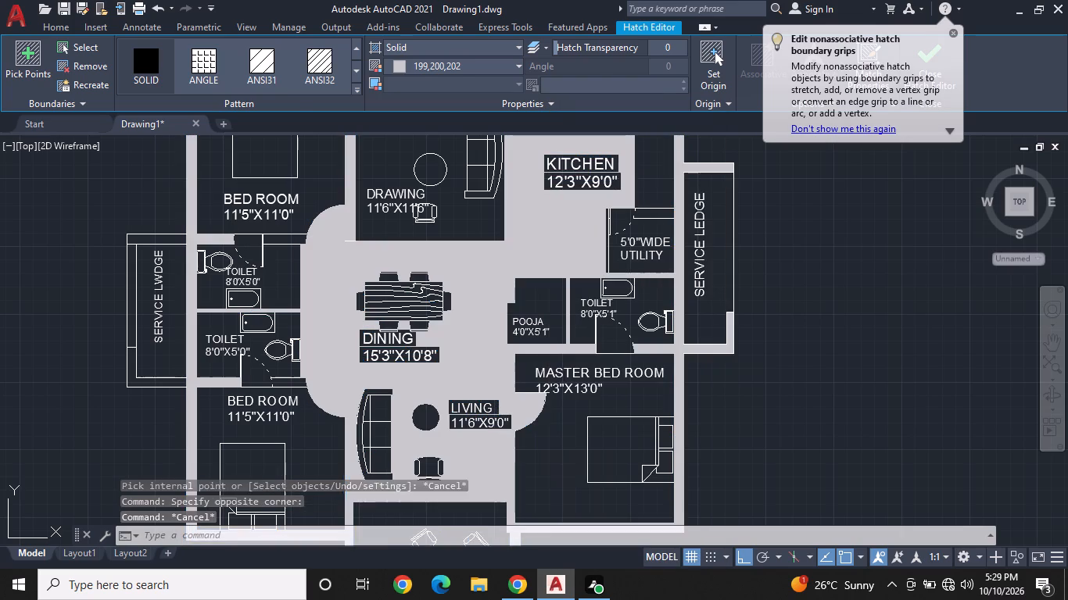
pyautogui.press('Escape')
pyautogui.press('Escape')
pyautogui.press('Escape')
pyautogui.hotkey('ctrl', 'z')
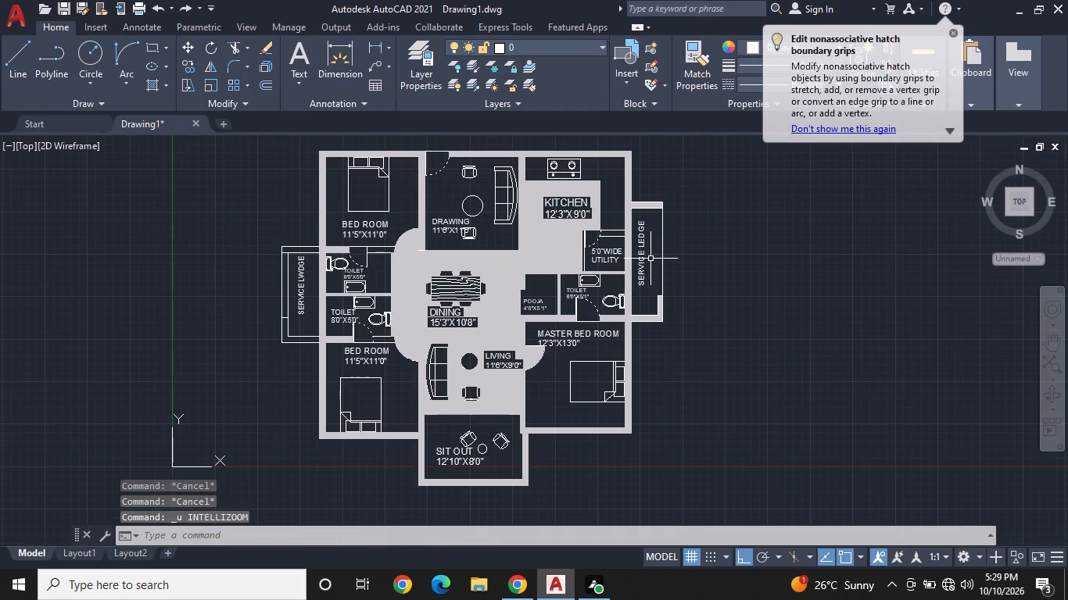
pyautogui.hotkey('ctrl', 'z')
# Turn Ortho off and move the coordinate system origin to an empty spot farther southwest of the floor plan.
pyautogui.scroll(-2, 661, 248)
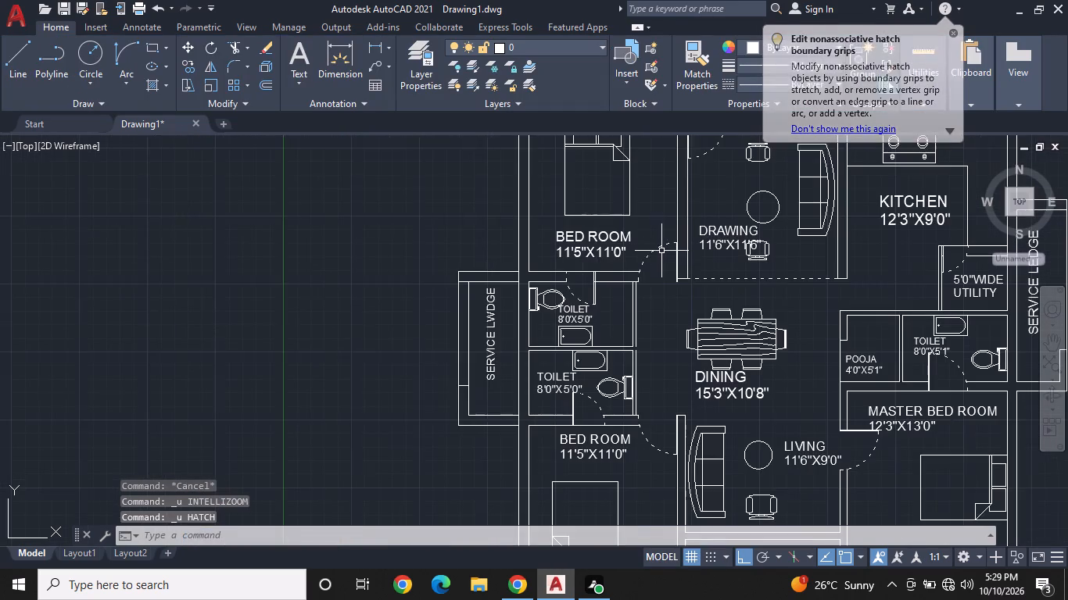
pyautogui.moveTo(655, 300); pyautogui.dragTo(568, 234, button='middle')
pyautogui.scroll(-2, 568, 234)
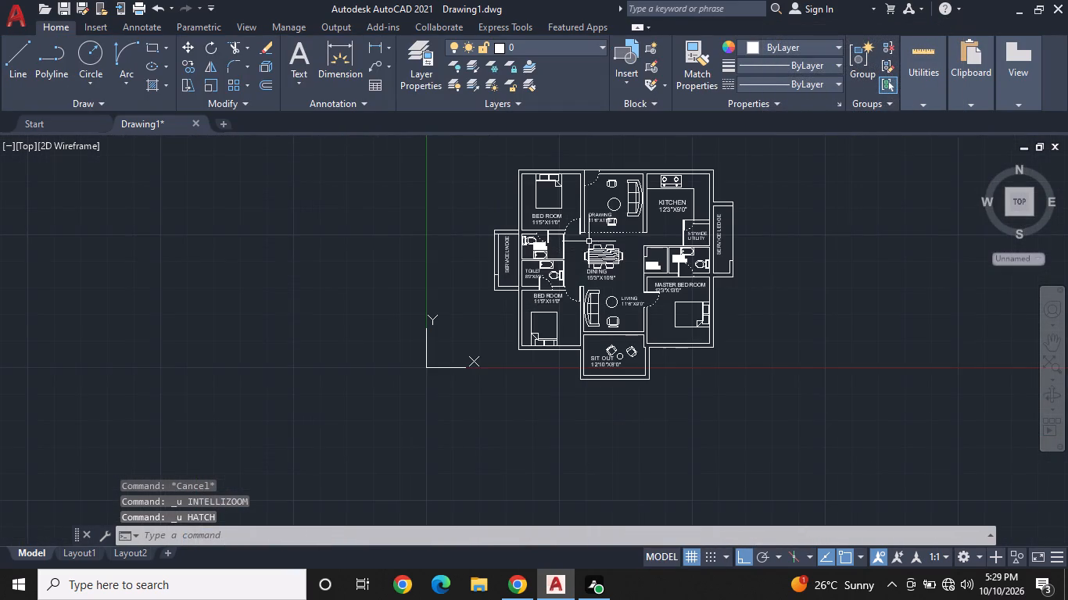
pyautogui.moveTo(589, 241); pyautogui.dragTo(571, 282, button='middle')
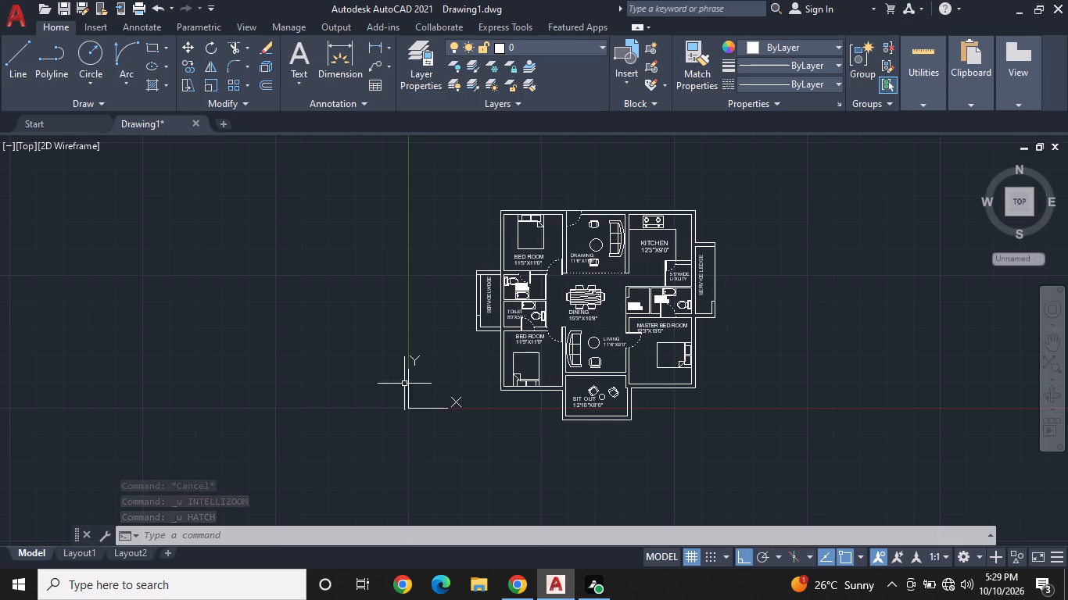
pyautogui.click(409, 405)
pyautogui.click(407, 409)
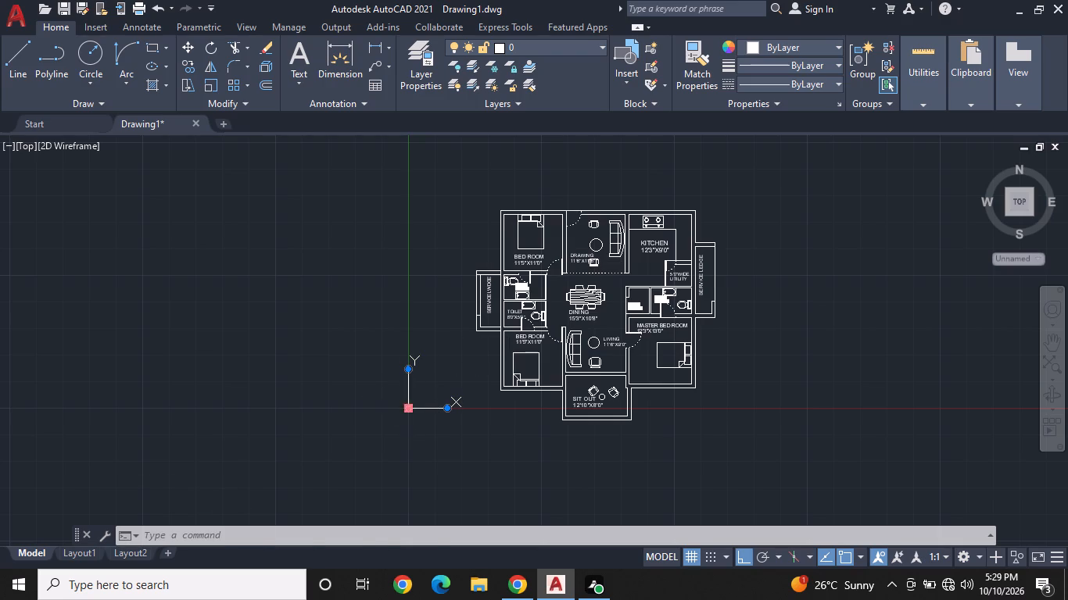
pyautogui.press('F8')
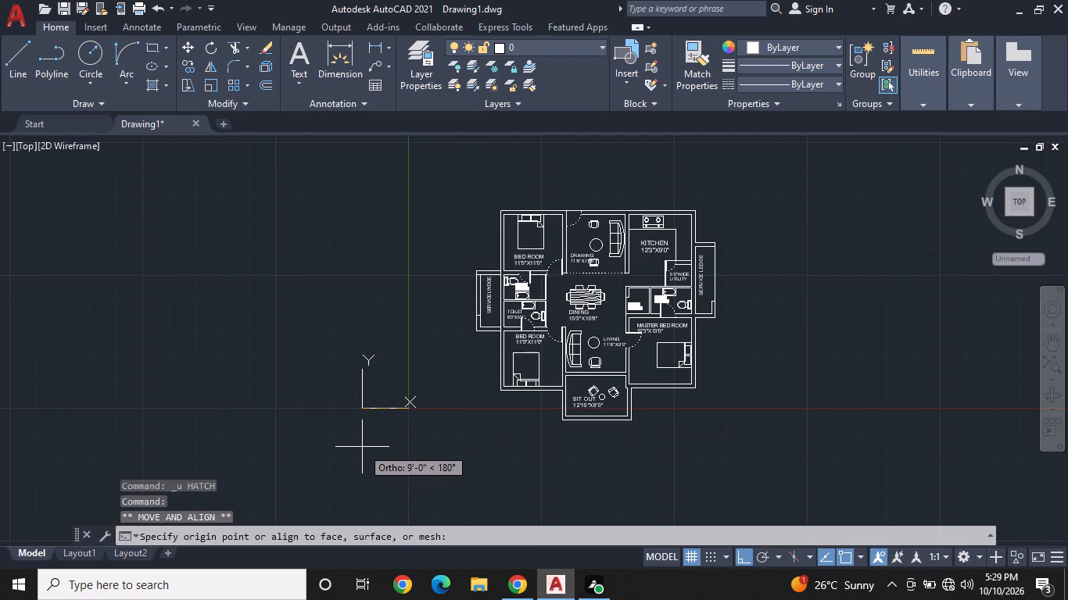
pyautogui.click(353, 483)
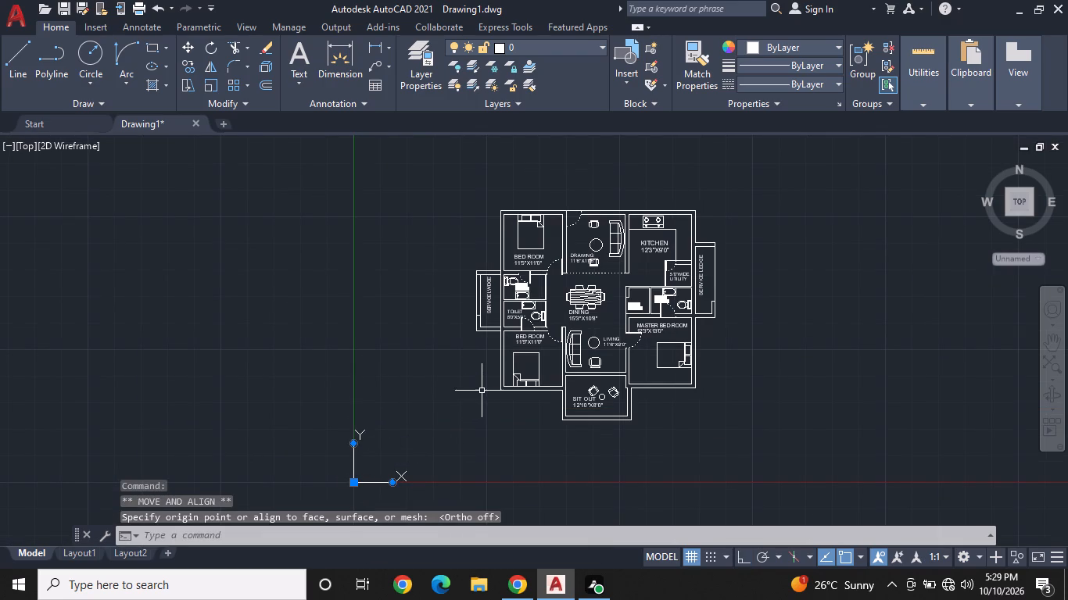
# Save the drawing as 333 in the Documents folder.
pyautogui.hotkey('ctrl', 's')
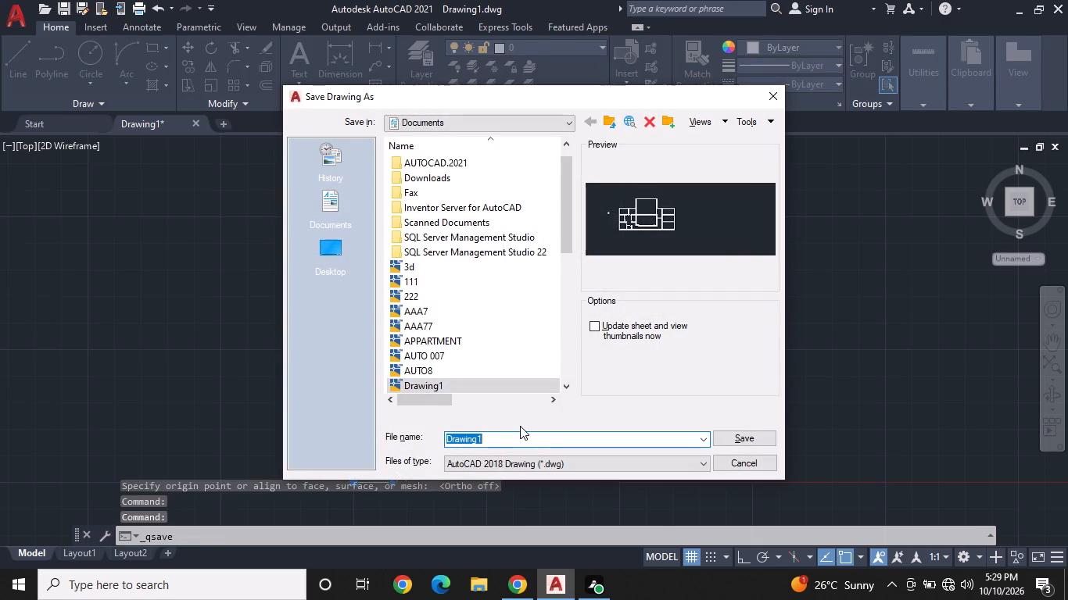
pyautogui.press('BackSpace')
pyautogui.press('BackSpace')
pyautogui.write('333')
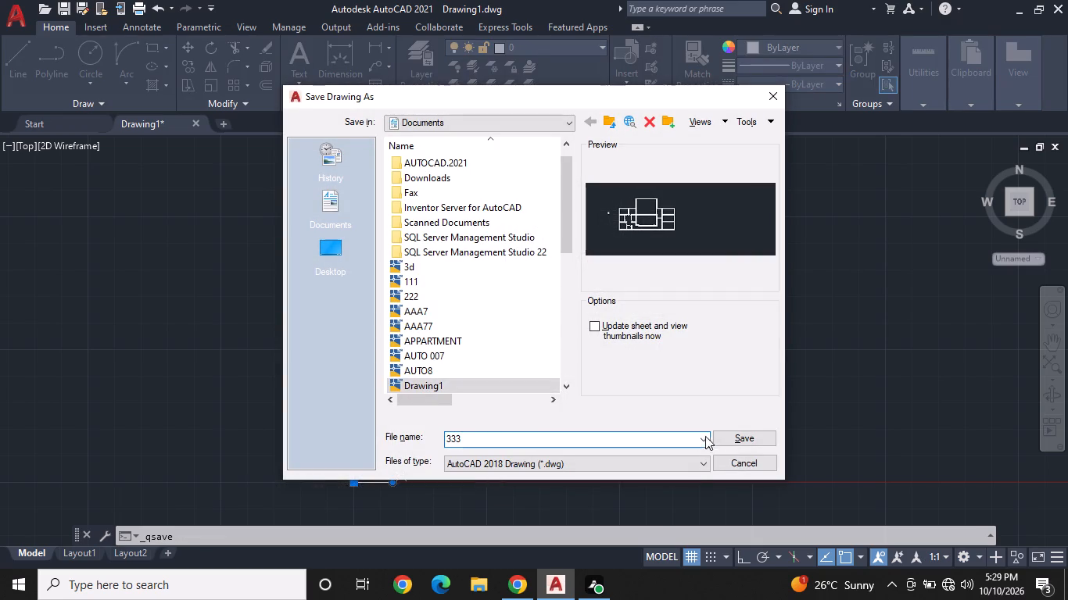
pyautogui.click(760, 438)
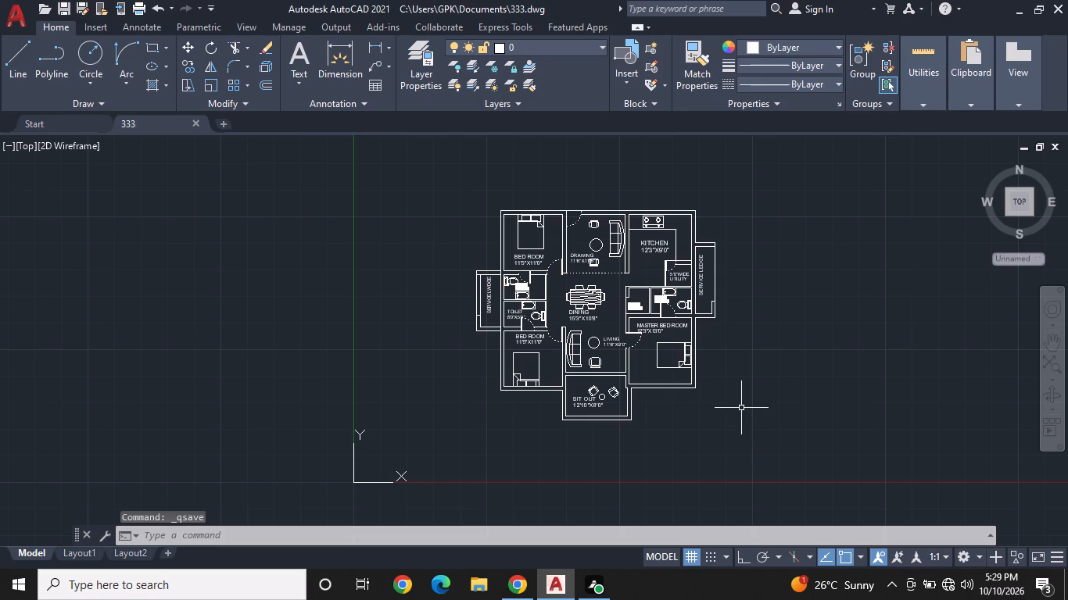
# Set up a plot using DWG To PDF.pc3 on ISO expand A4 (297.00 x 210.00 MM) paper.
pyautogui.hotkey('ctrl', 'p')
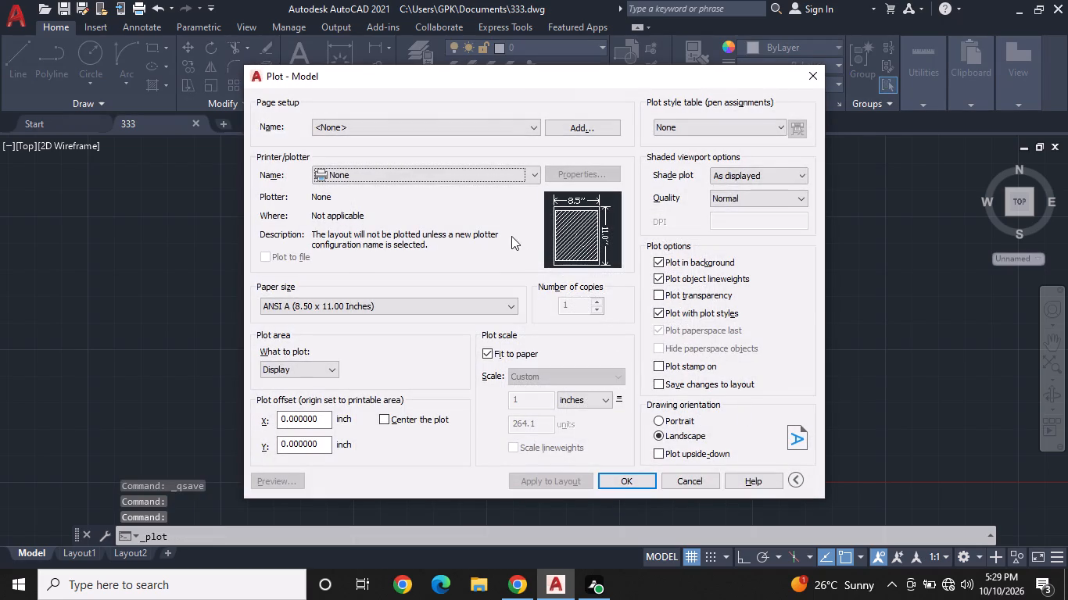
pyautogui.click(527, 173)
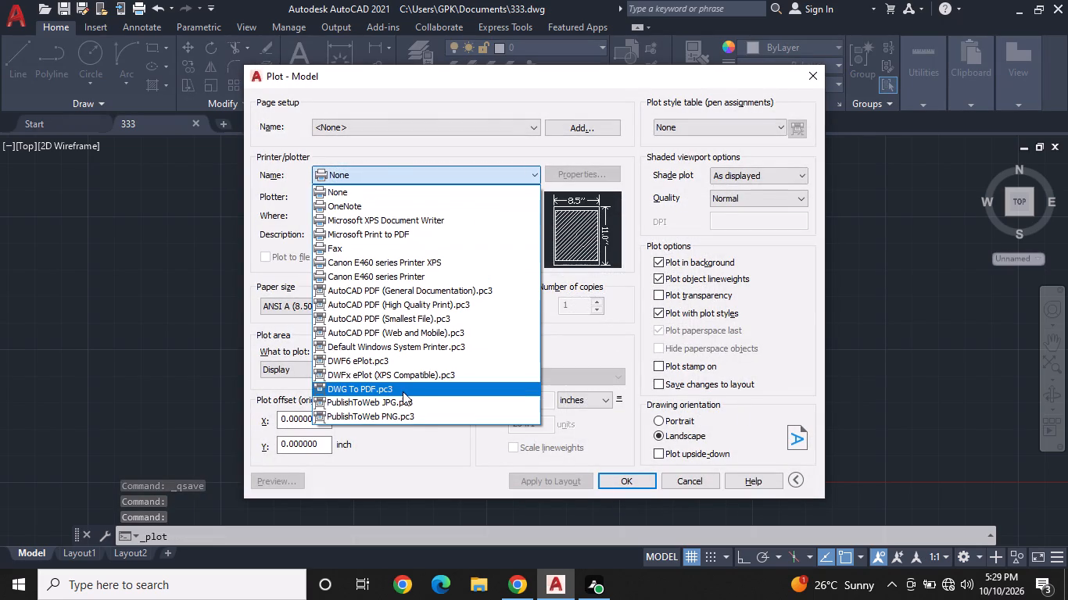
pyautogui.click(403, 392)
pyautogui.click(399, 298)
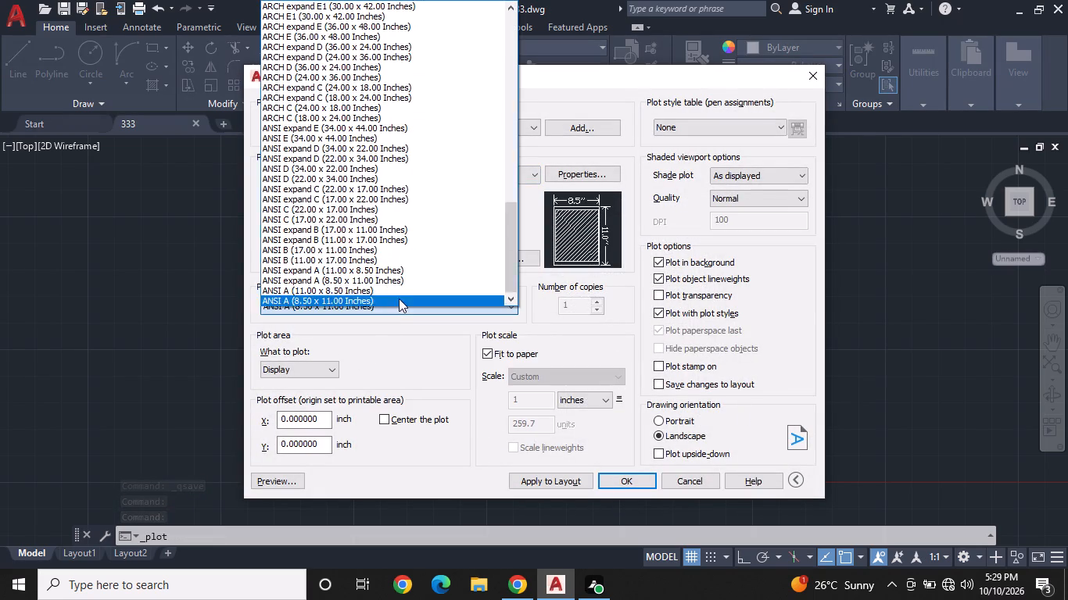
pyautogui.scroll(4, 403, 167)
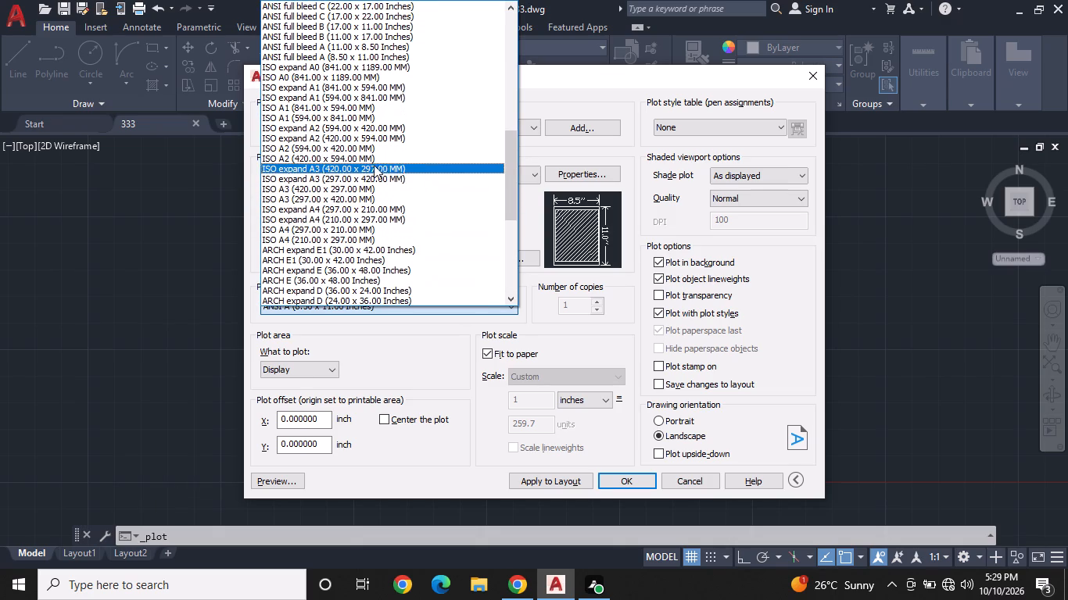
pyautogui.click(347, 206)
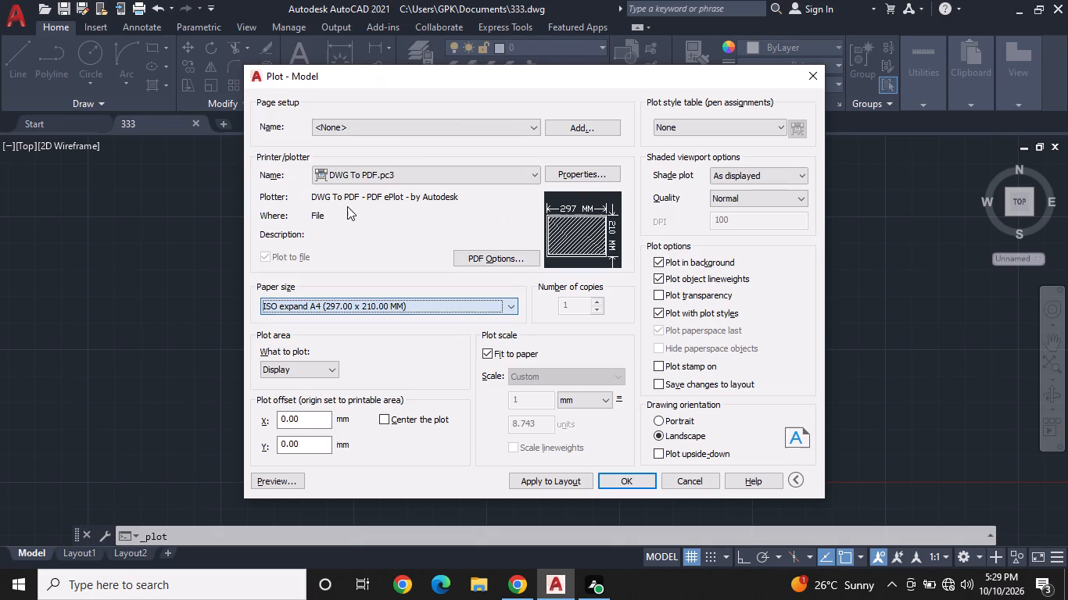
# Define the plot area as a window enclosing the whole floor plan and centre the plot on the sheet.
pyautogui.click(335, 372)
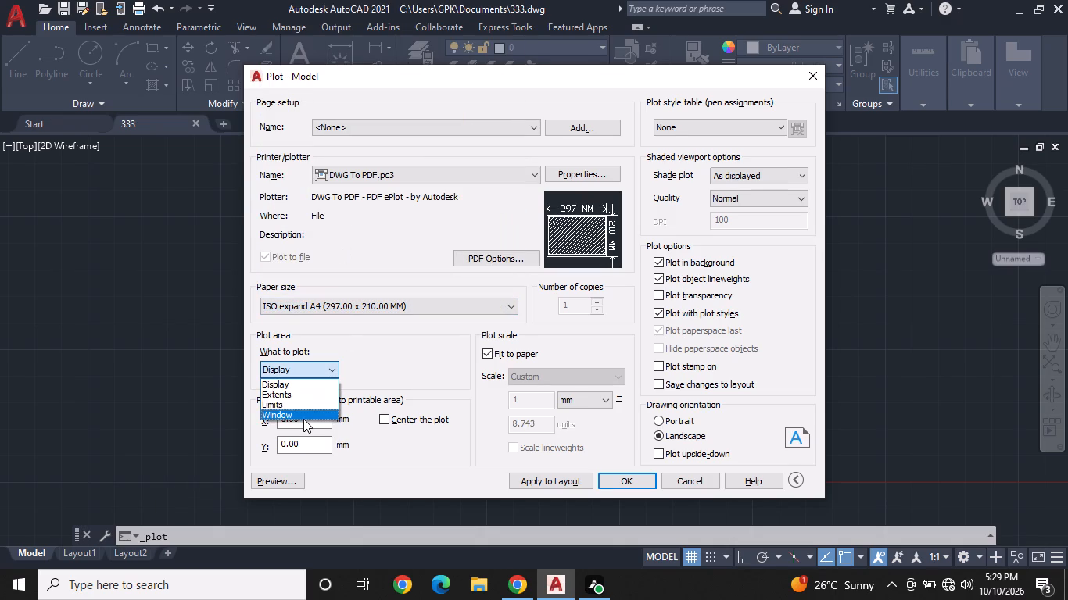
pyautogui.click(308, 412)
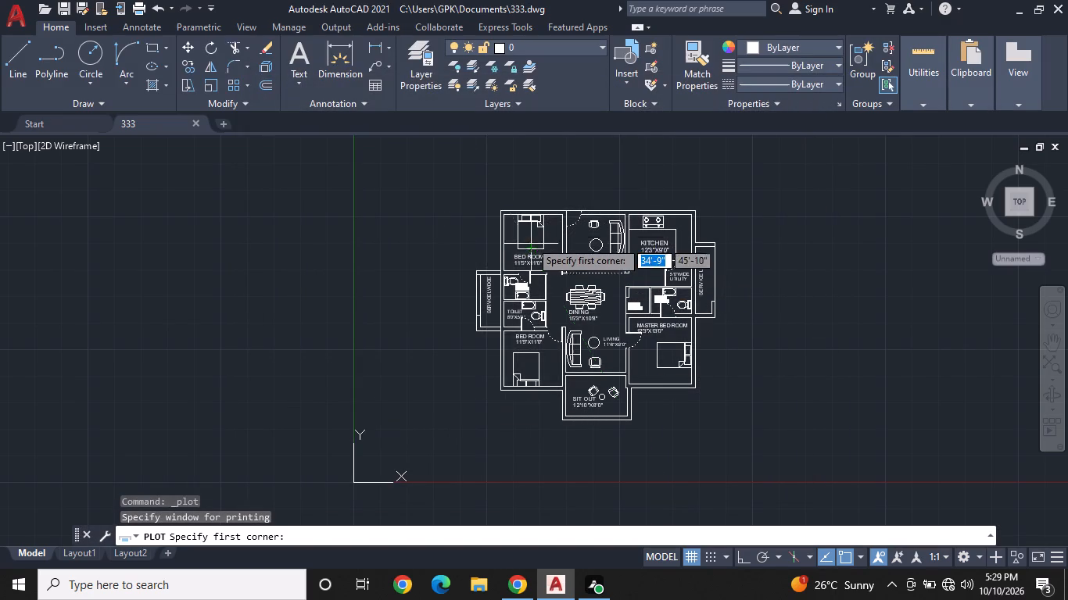
pyautogui.click(460, 180)
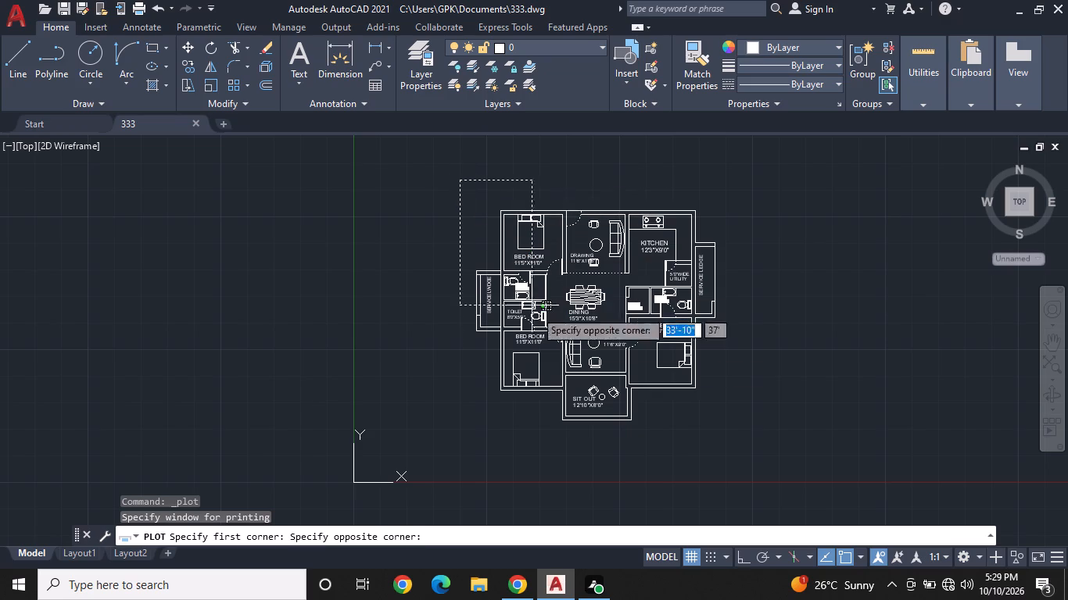
pyautogui.click(736, 445)
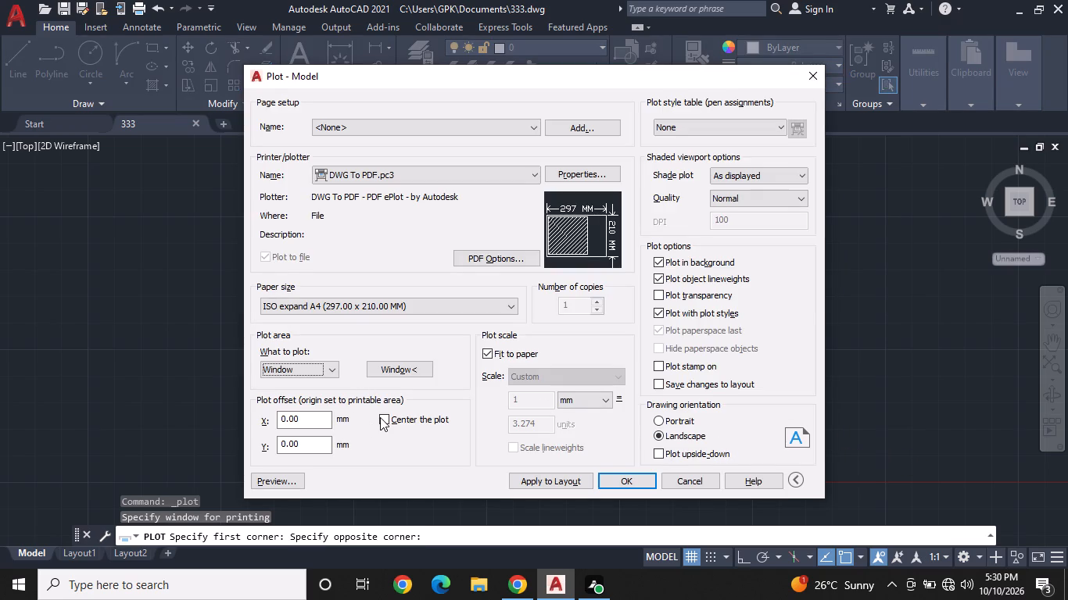
pyautogui.click(380, 417)
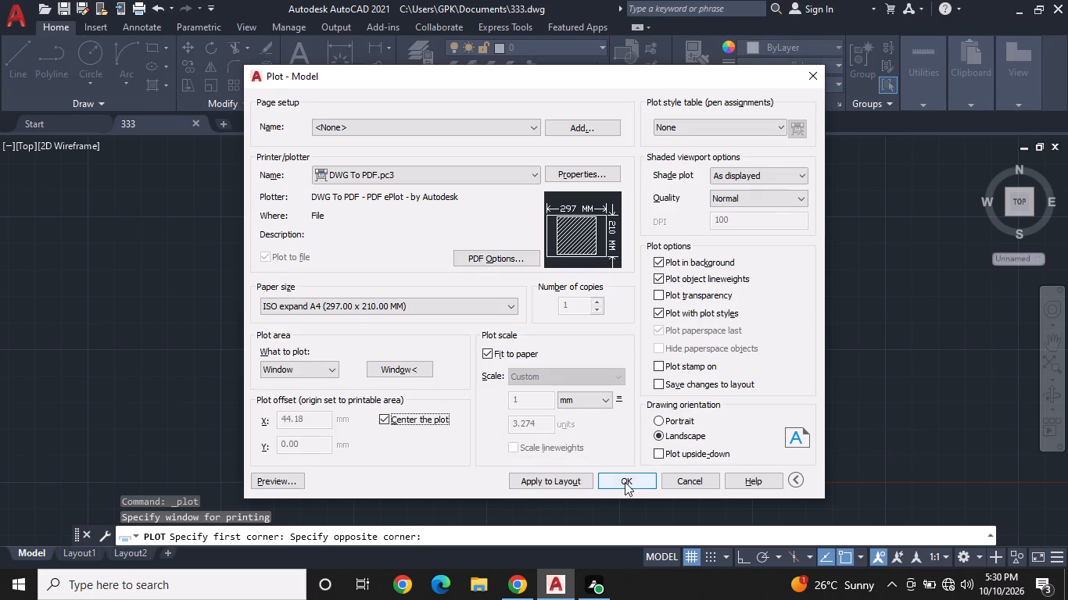
# Plot the floor plan to the file 333-Model.pdf in the Documents folder.
pyautogui.click(625, 482)
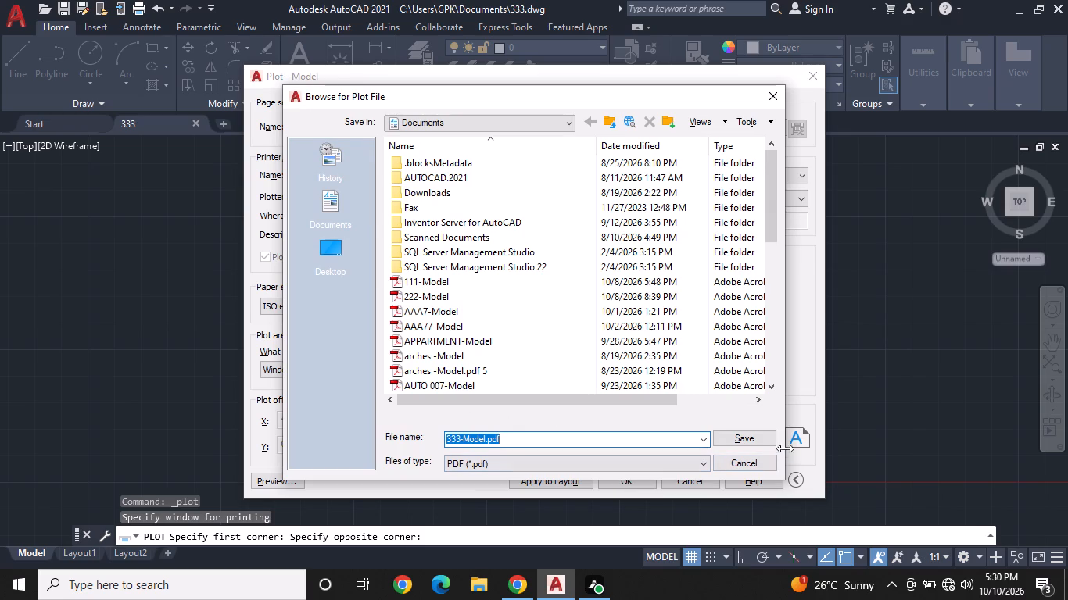
pyautogui.click(761, 437)
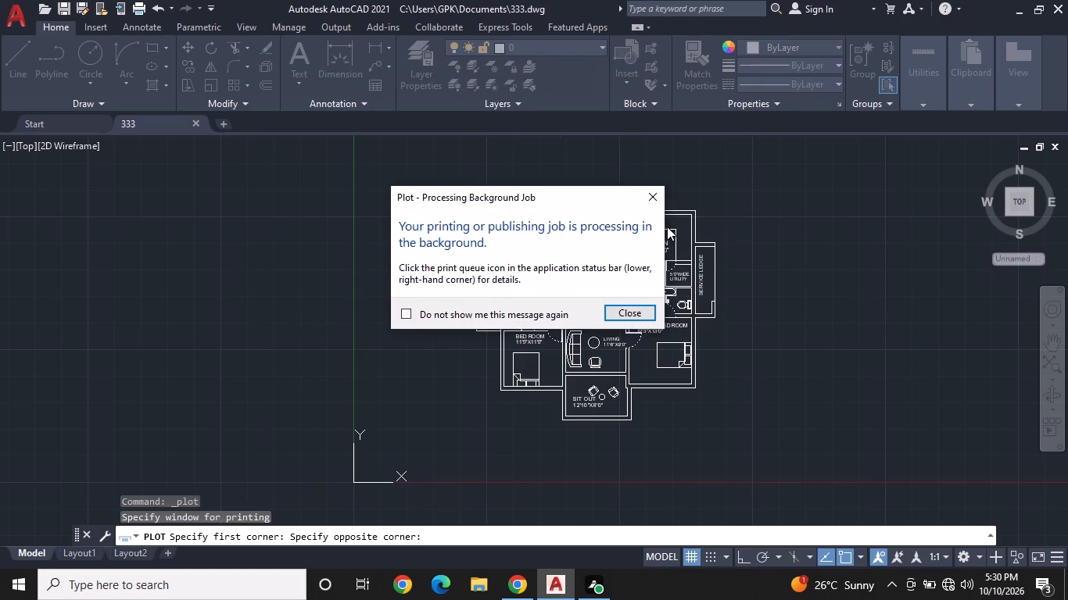
pyautogui.click(647, 195)
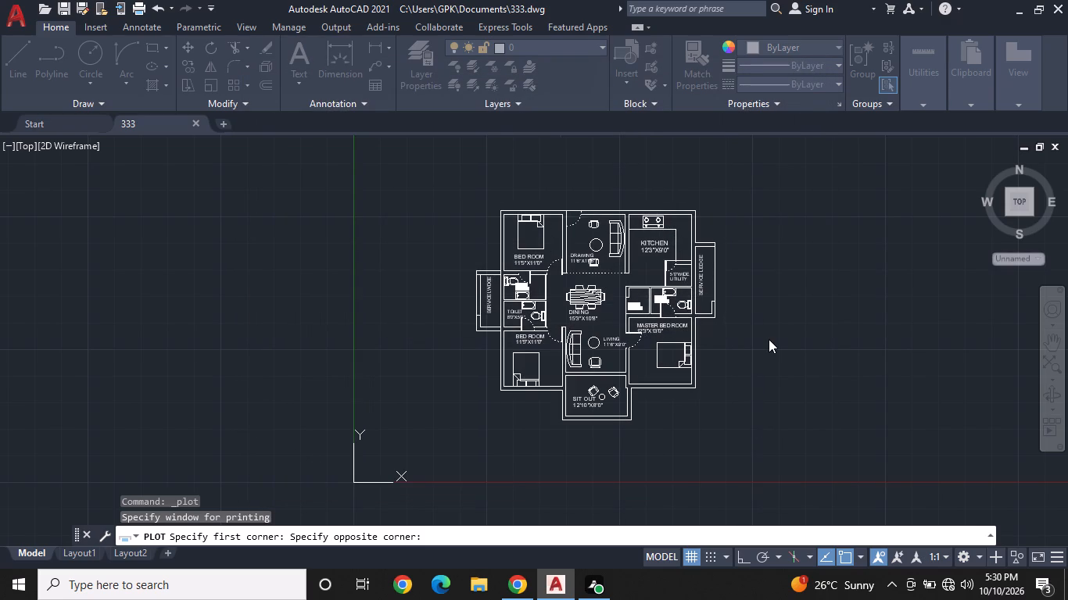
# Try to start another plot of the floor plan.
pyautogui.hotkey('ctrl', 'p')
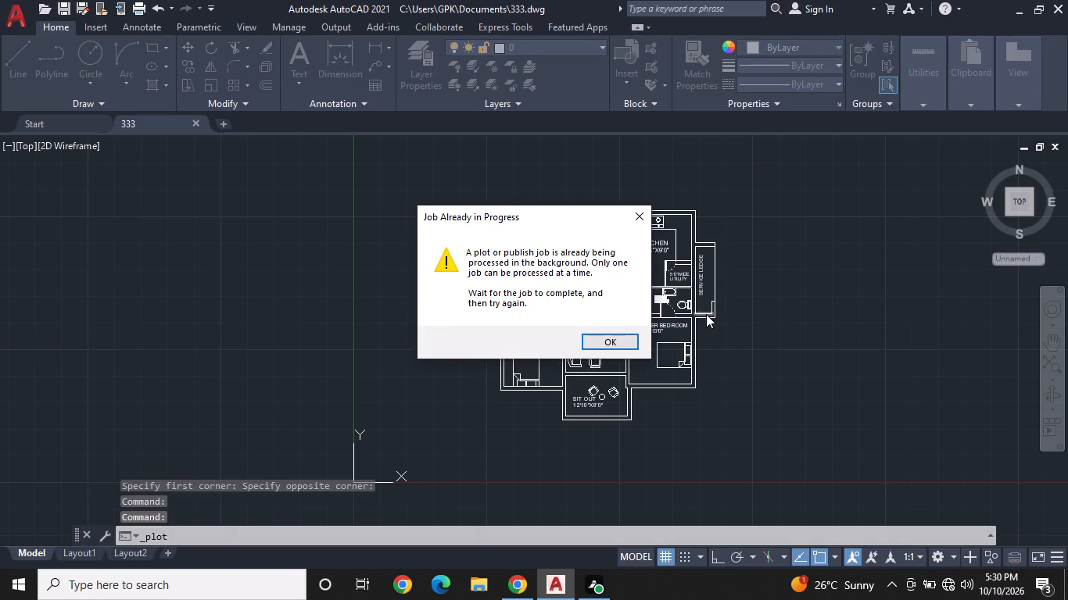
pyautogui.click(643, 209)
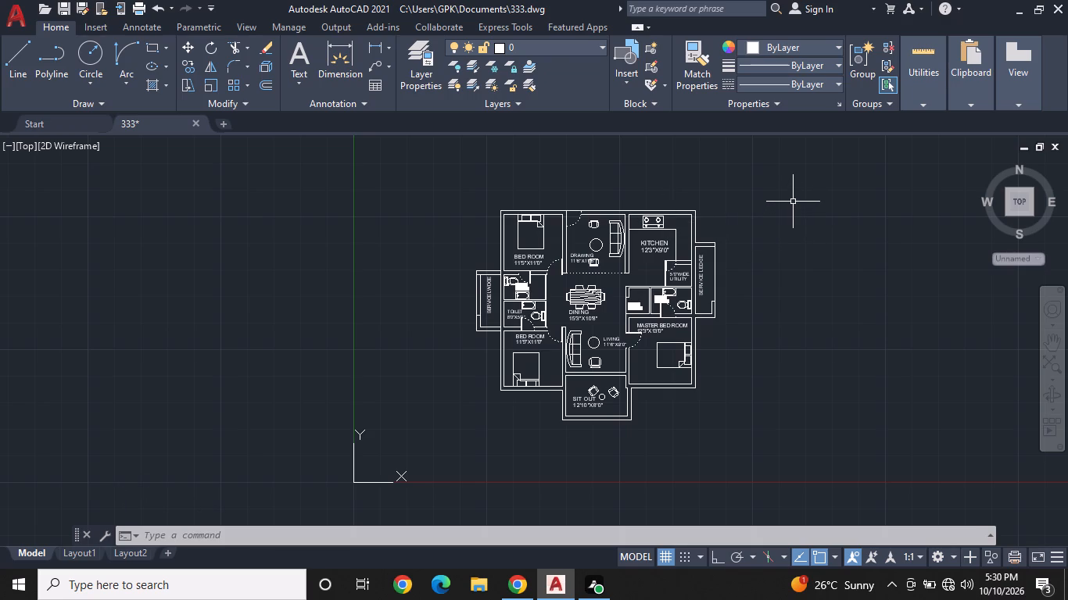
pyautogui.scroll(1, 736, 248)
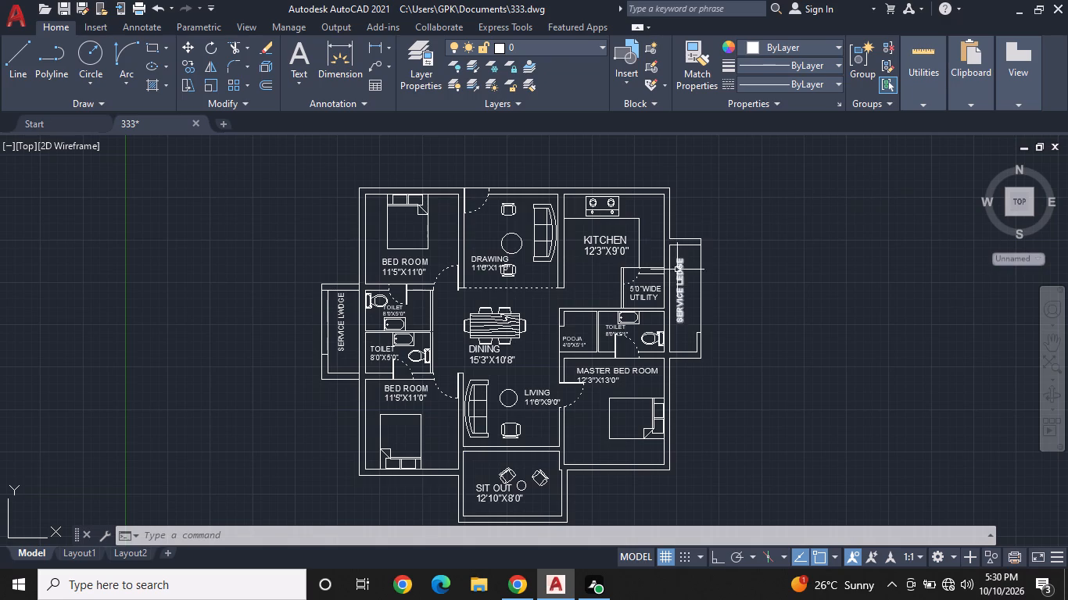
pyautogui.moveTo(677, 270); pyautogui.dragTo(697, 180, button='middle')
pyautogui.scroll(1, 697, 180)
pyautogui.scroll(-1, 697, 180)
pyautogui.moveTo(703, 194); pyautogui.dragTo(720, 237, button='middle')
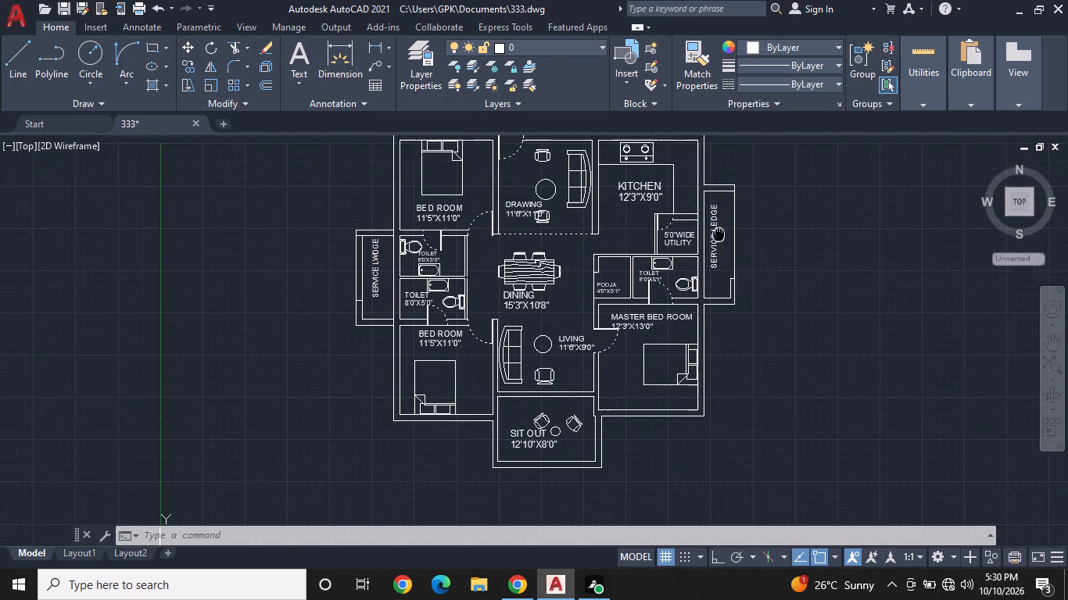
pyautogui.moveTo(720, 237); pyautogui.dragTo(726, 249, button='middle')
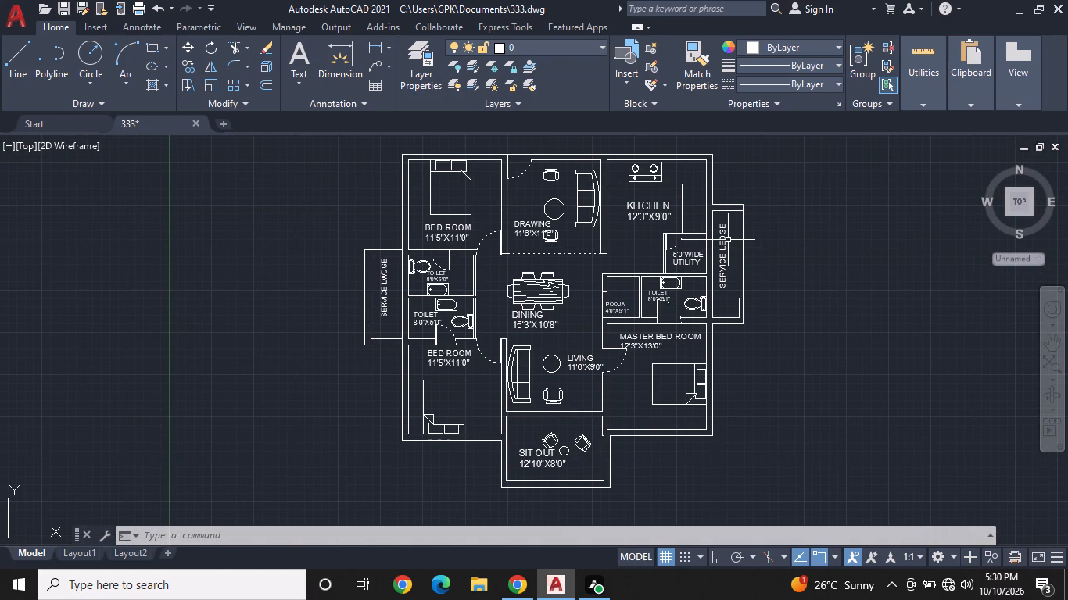